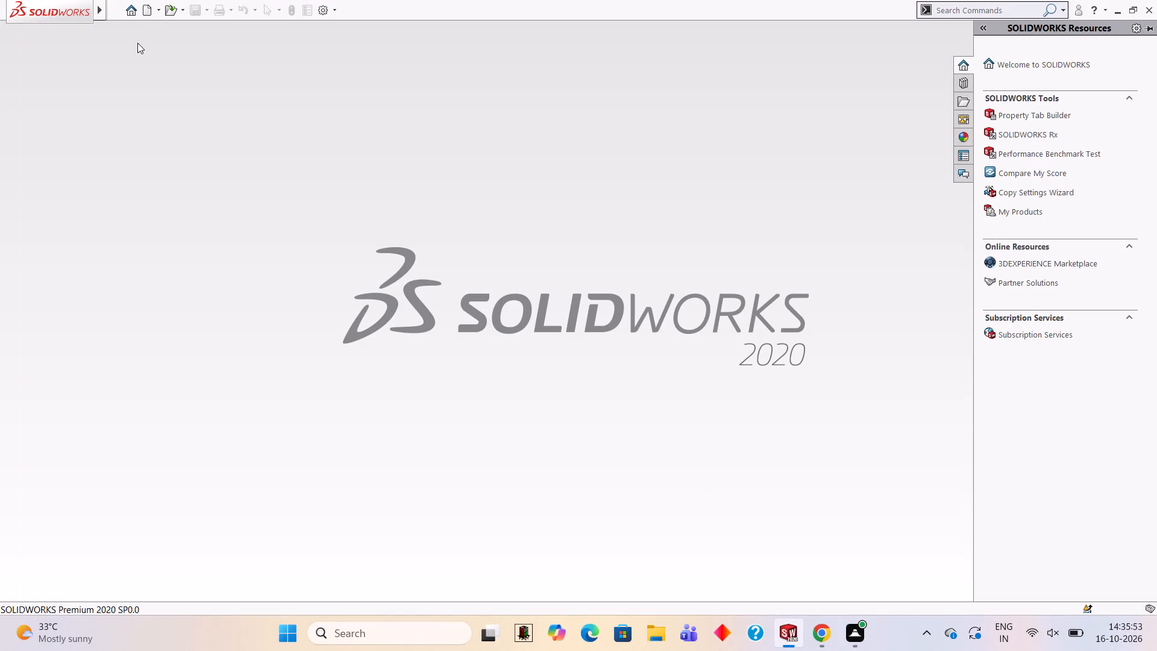
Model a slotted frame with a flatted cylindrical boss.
Create a new part document.
click(148, 11)
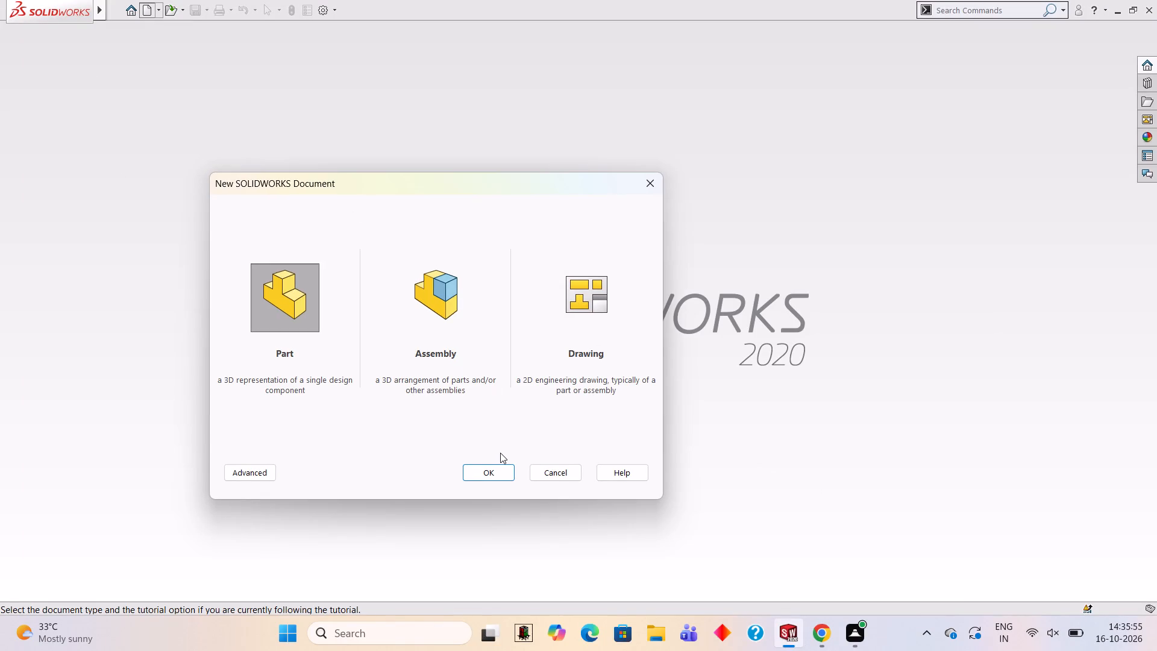
click(508, 476)
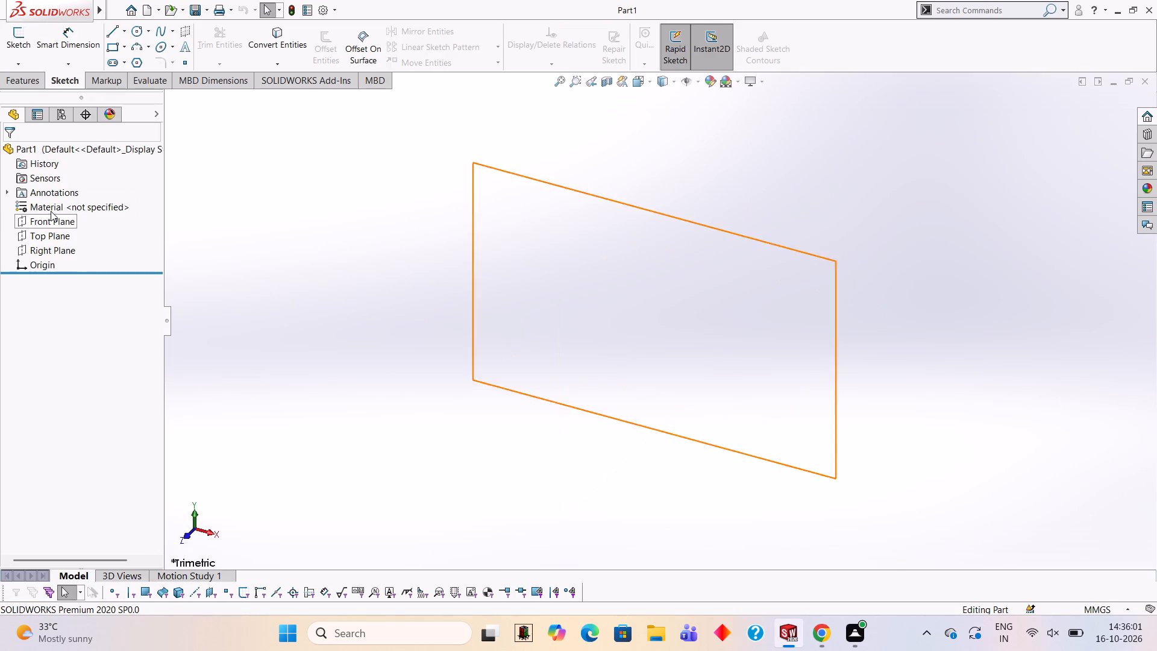
Sketch a closed rectangle on the Front Plane, 50 mm wide and 70 mm tall, extending down from the origin.
click(51, 211)
click(61, 218)
click(75, 201)
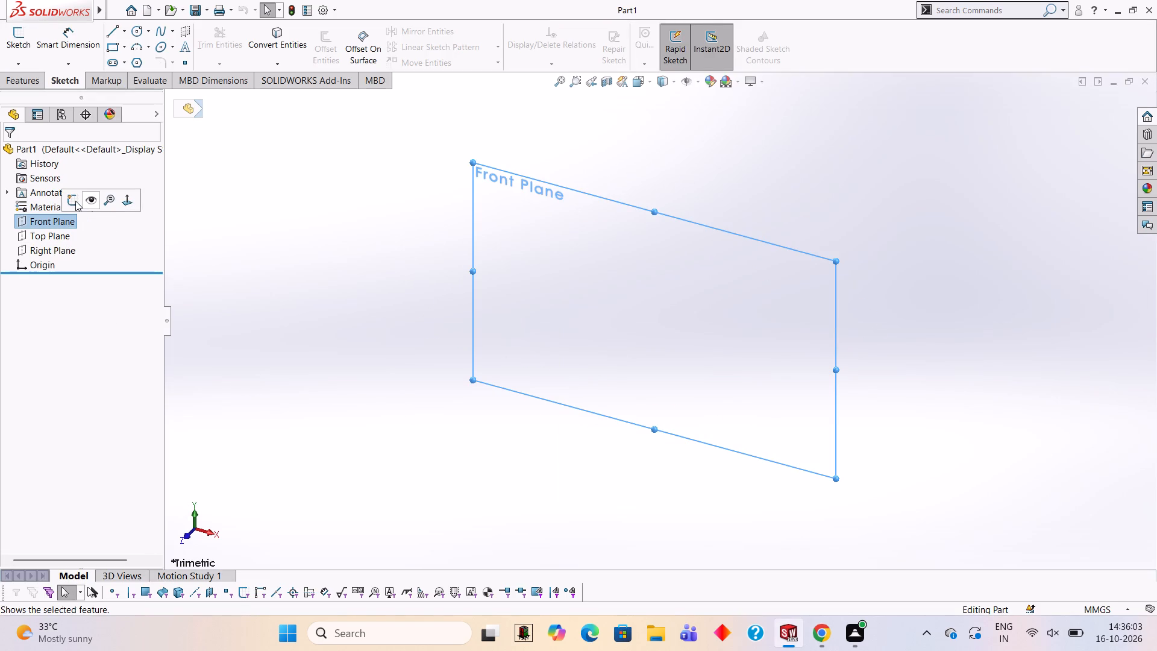
click(547, 296)
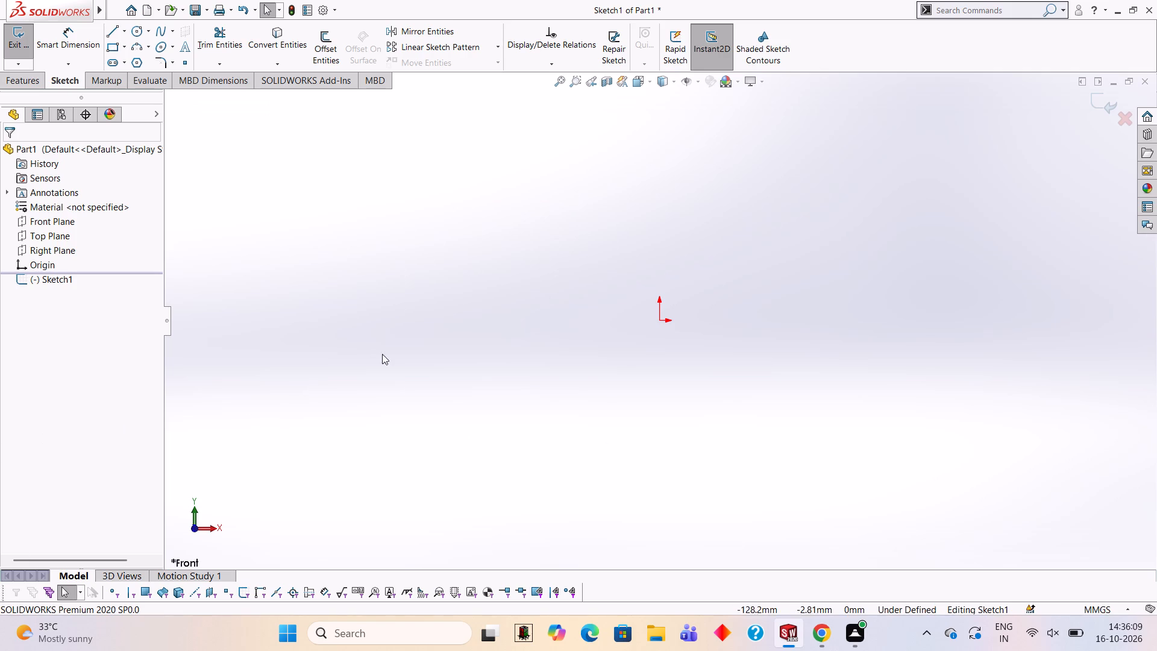
click(108, 32)
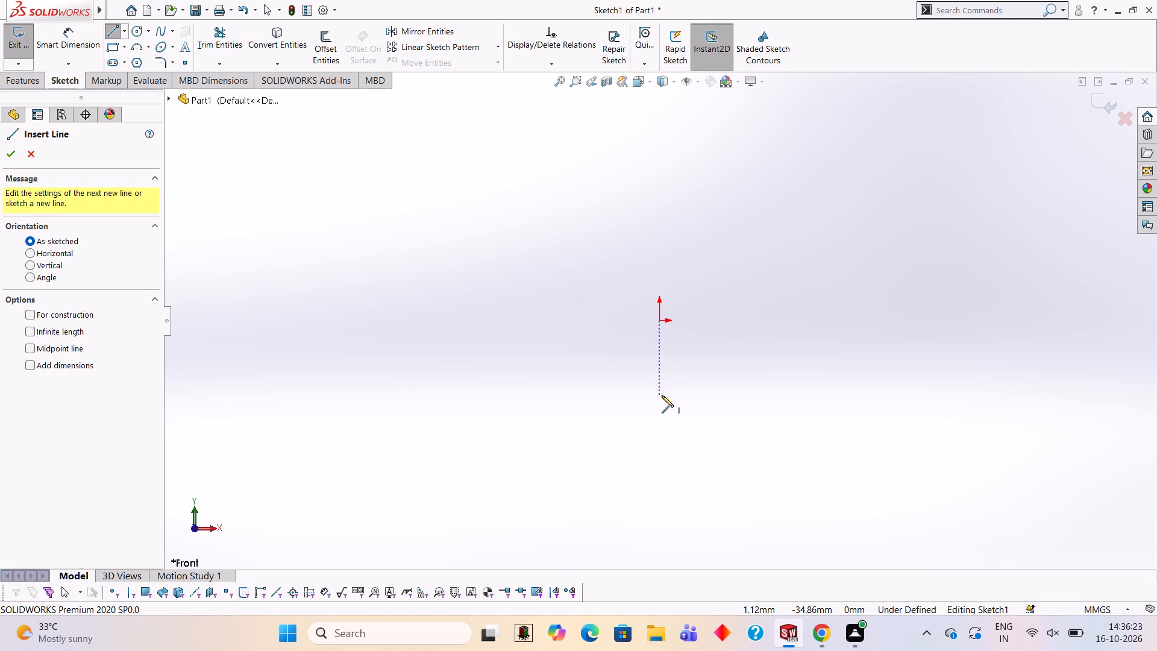
click(660, 320)
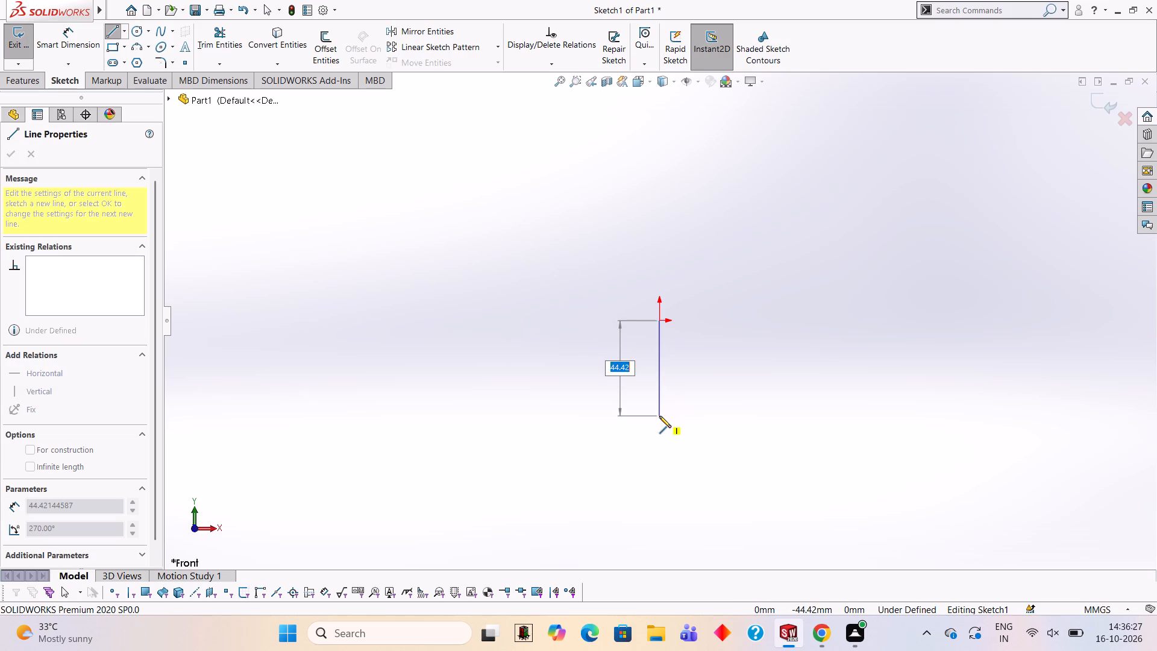
text(70)
key(Return)
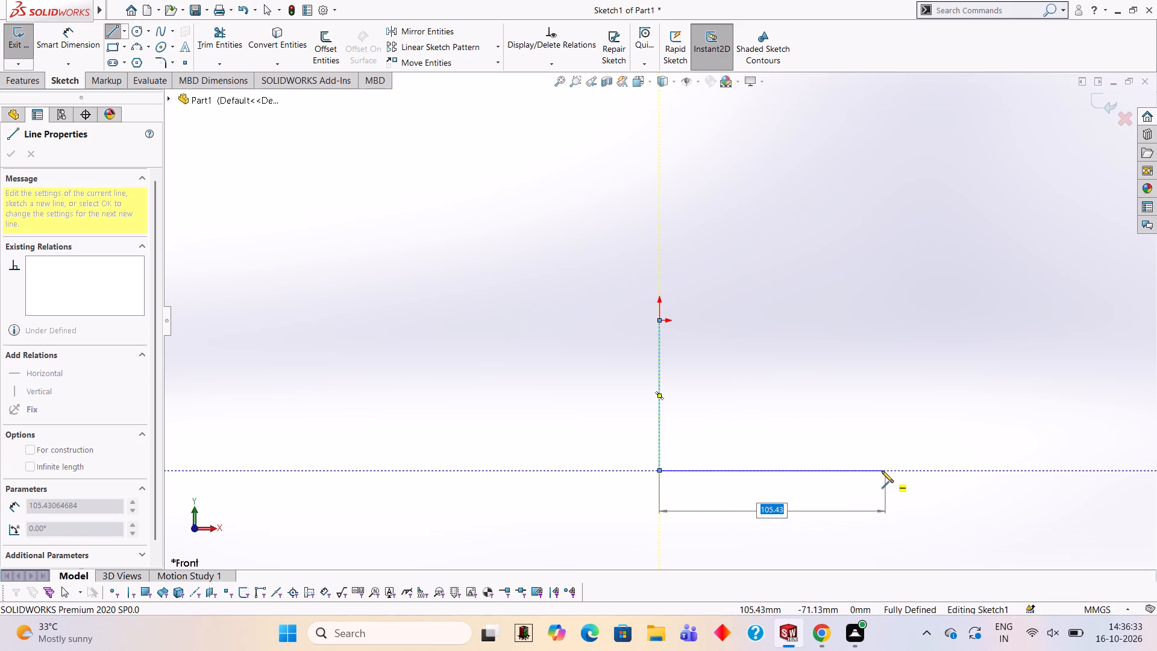
text(50)
key(Return)
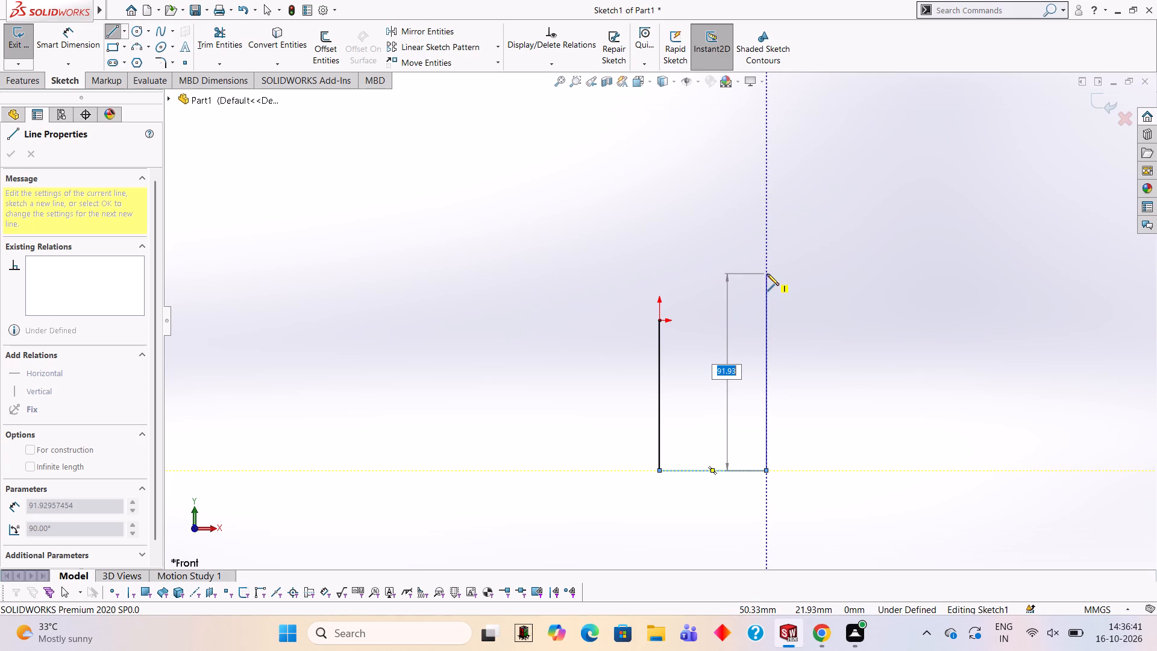
text(70)
key(Return)
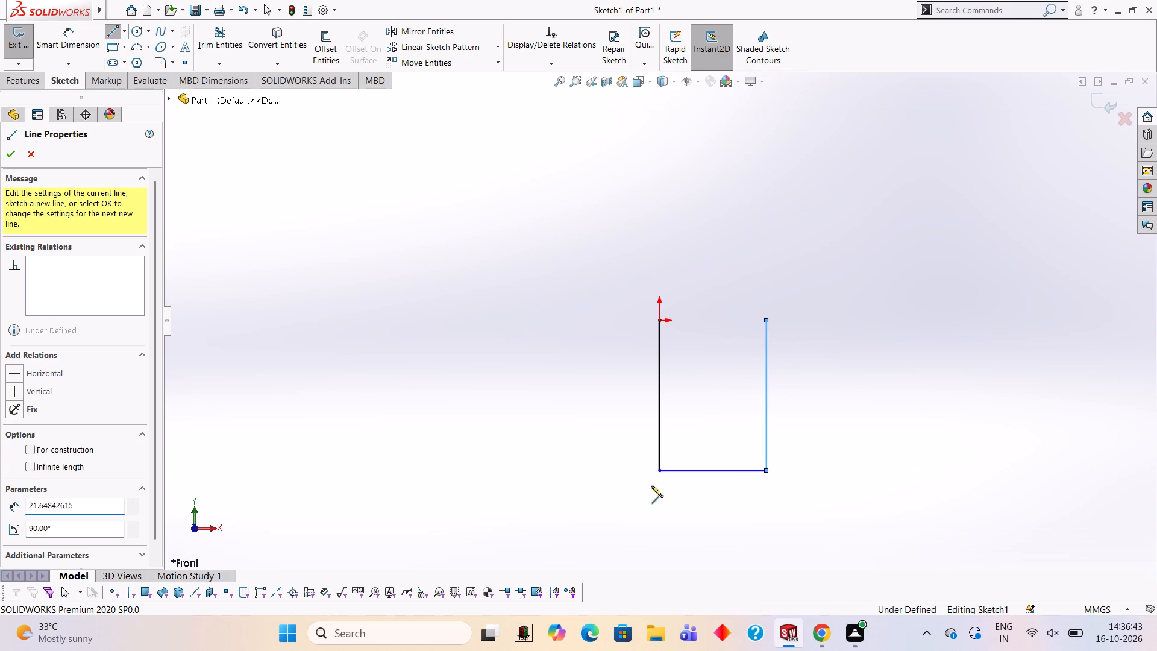
click(659, 320)
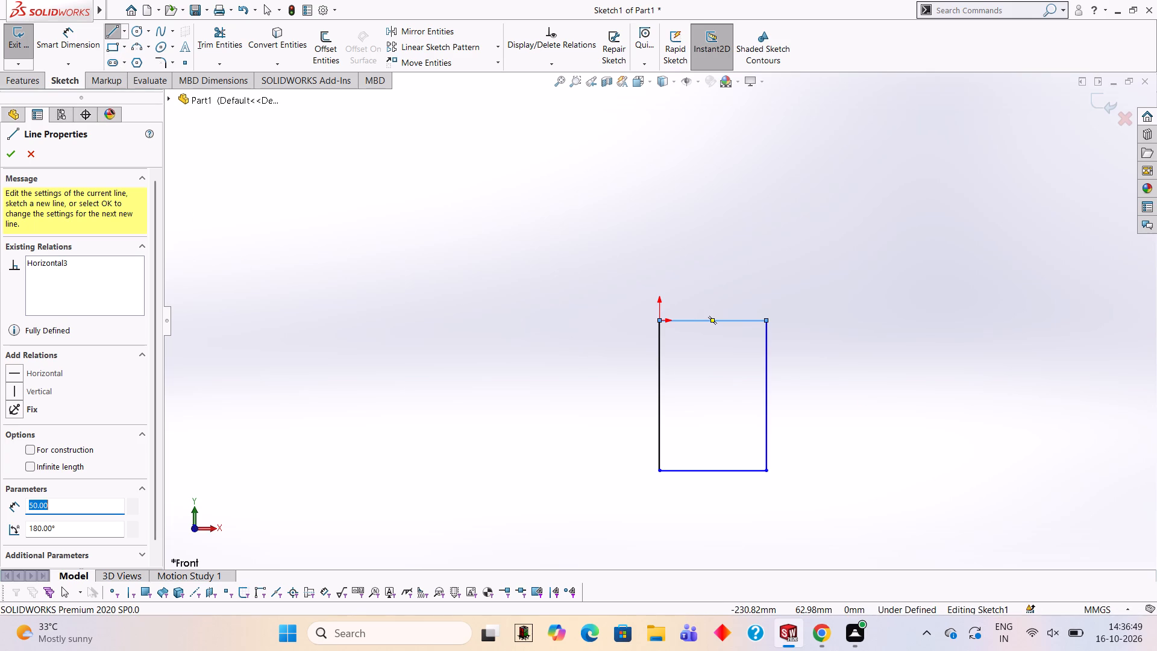
Extrude the rectangle as a boss with a blind depth of 9 mm.
click(35, 78)
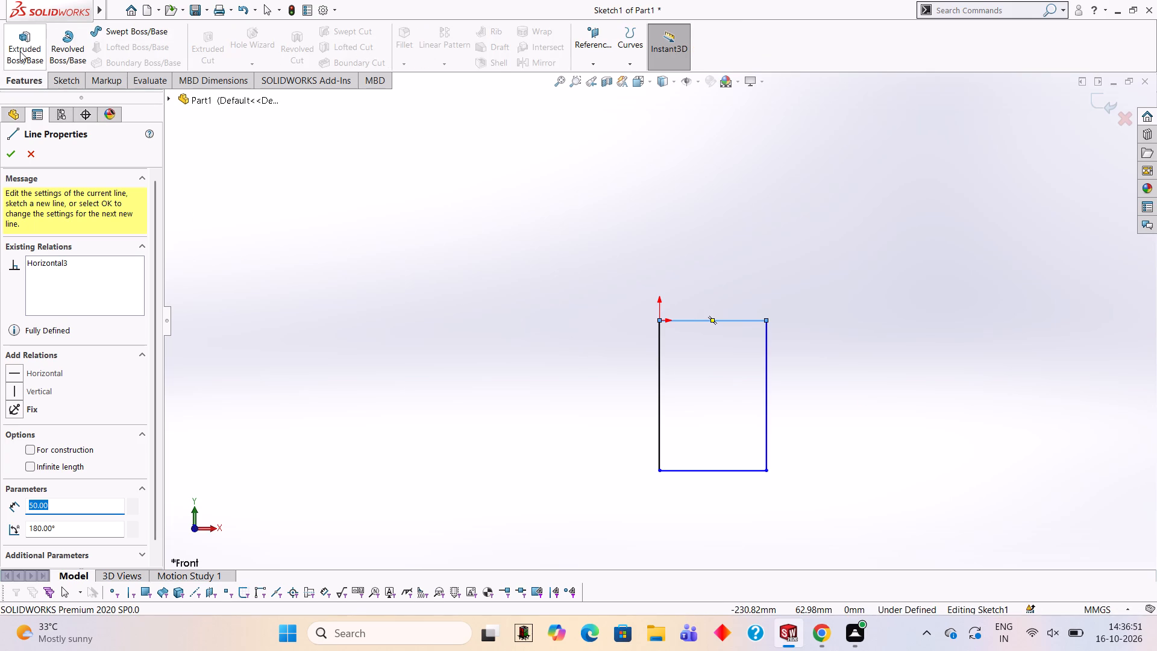
click(20, 51)
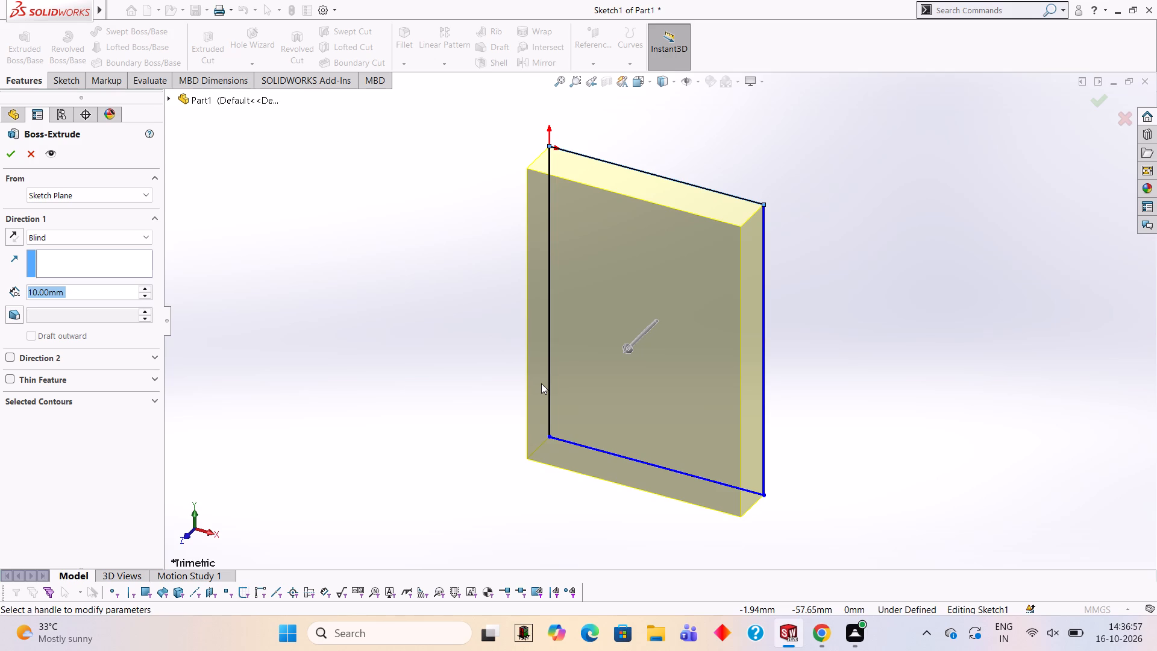
key(9)
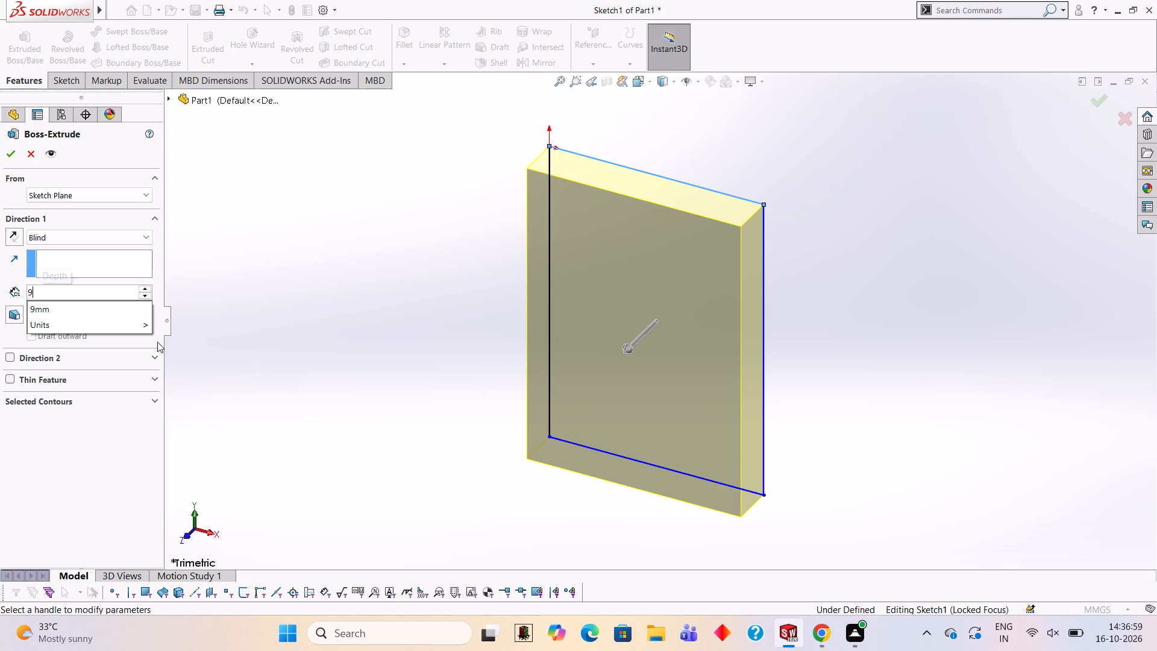
key(Return)
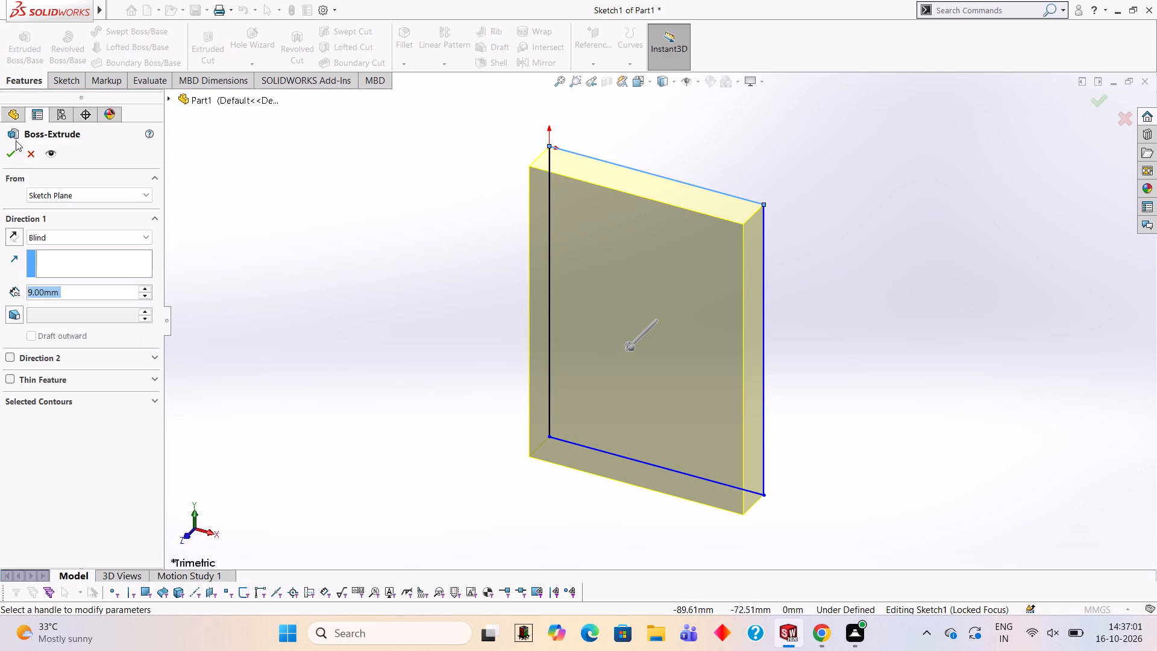
click(11, 151)
drag(323, 295, 336, 295)
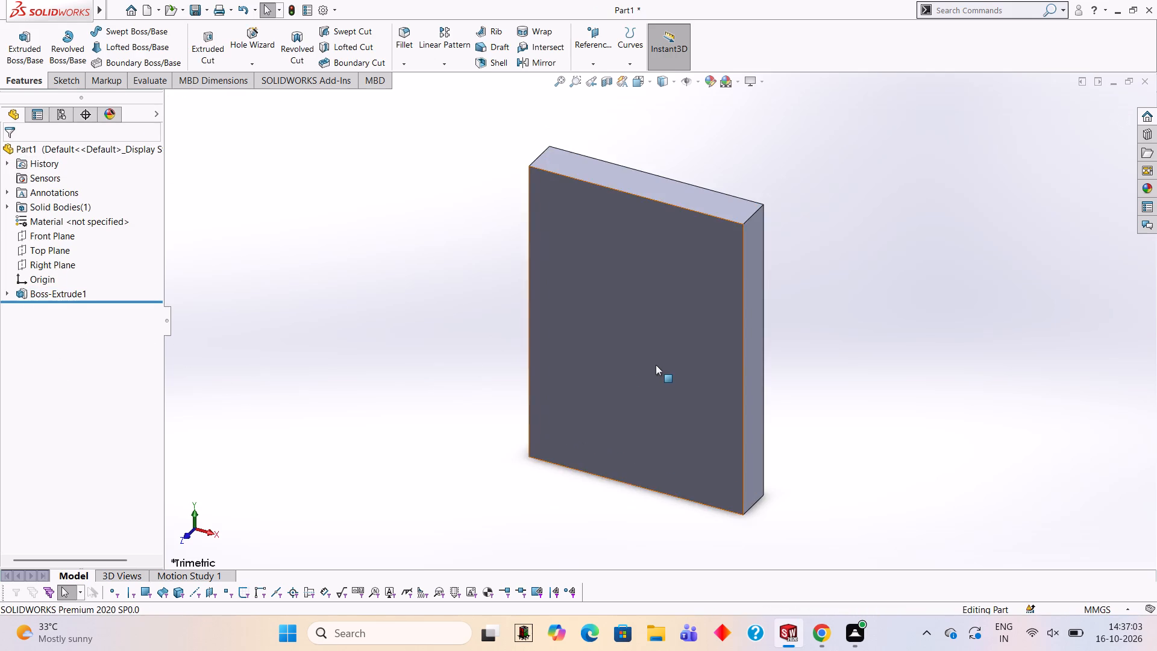
Examine the extruded plate from several sides.
middle_drag(650, 365, 676, 201)
scroll(680, 197, up, 1)
middle_drag(647, 395, 666, 227)
middle_drag(642, 358, 646, 275)
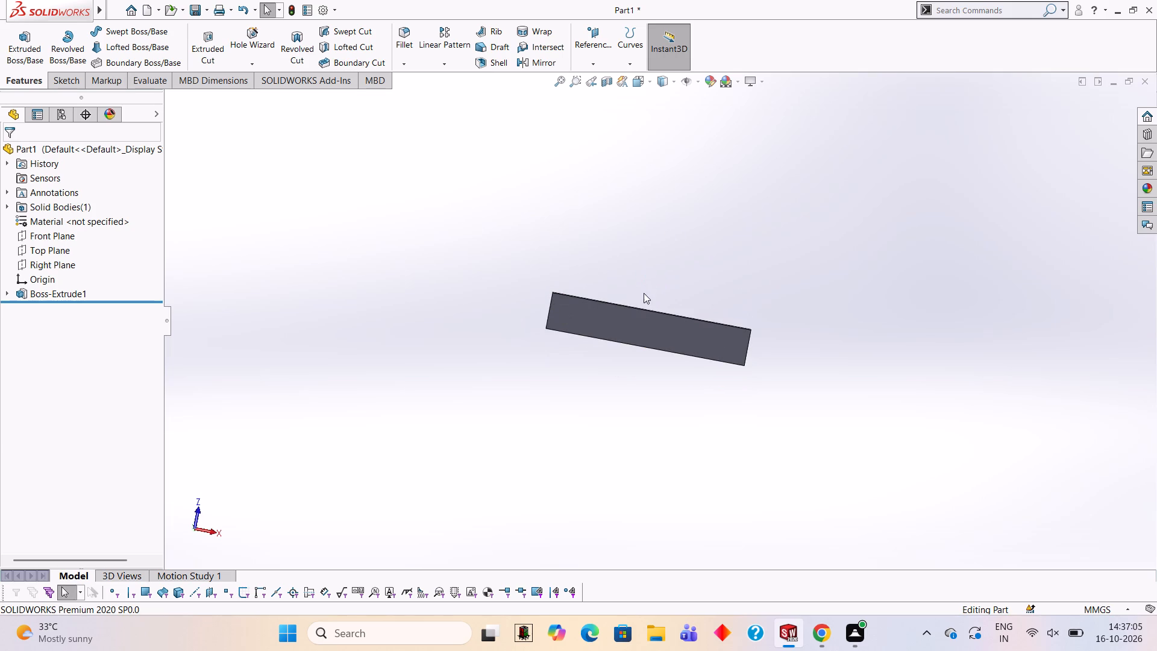
middle_drag(538, 436, 623, 511)
middle_drag(557, 289, 611, 539)
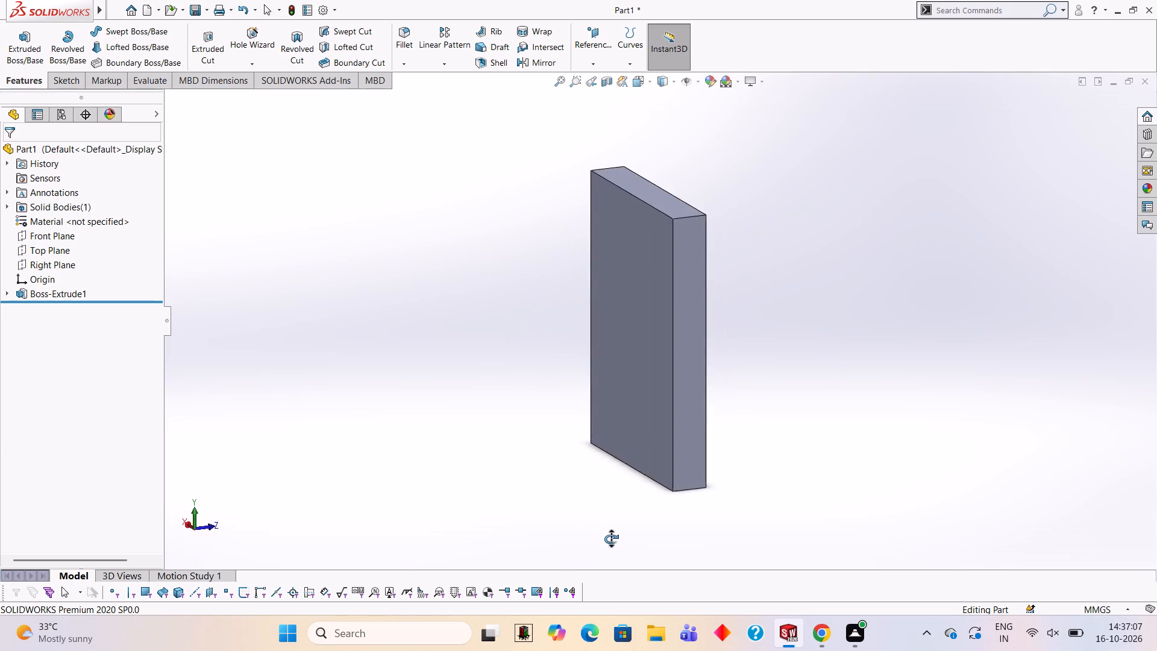
middle_drag(611, 539, 553, 512)
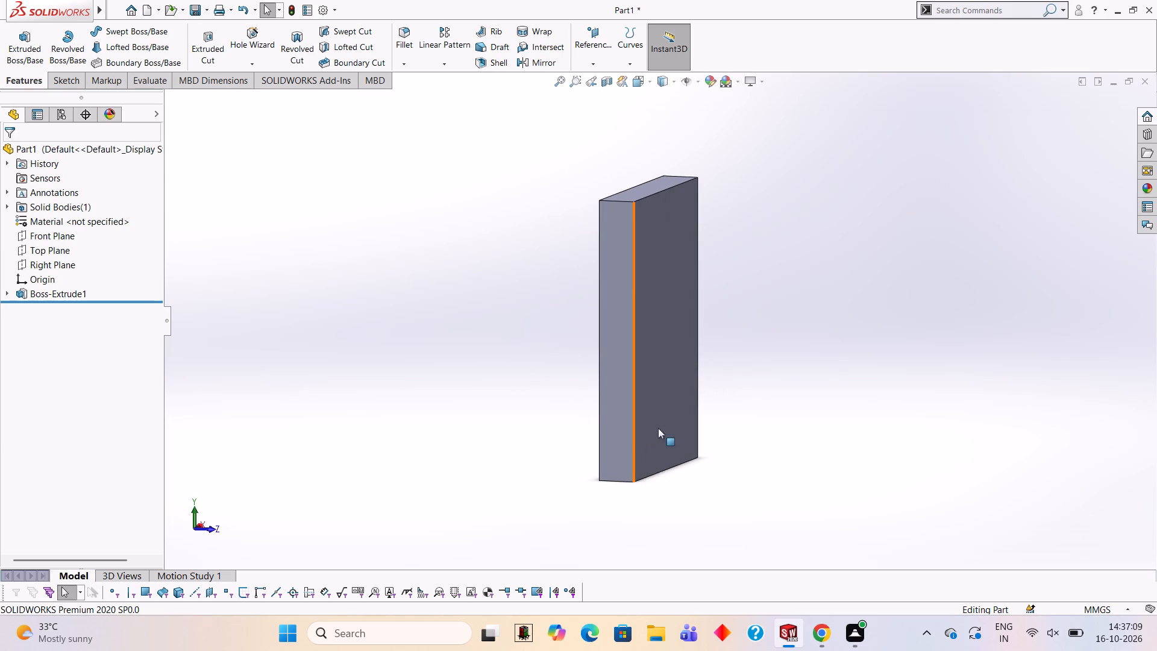
middle_drag(682, 354, 665, 355)
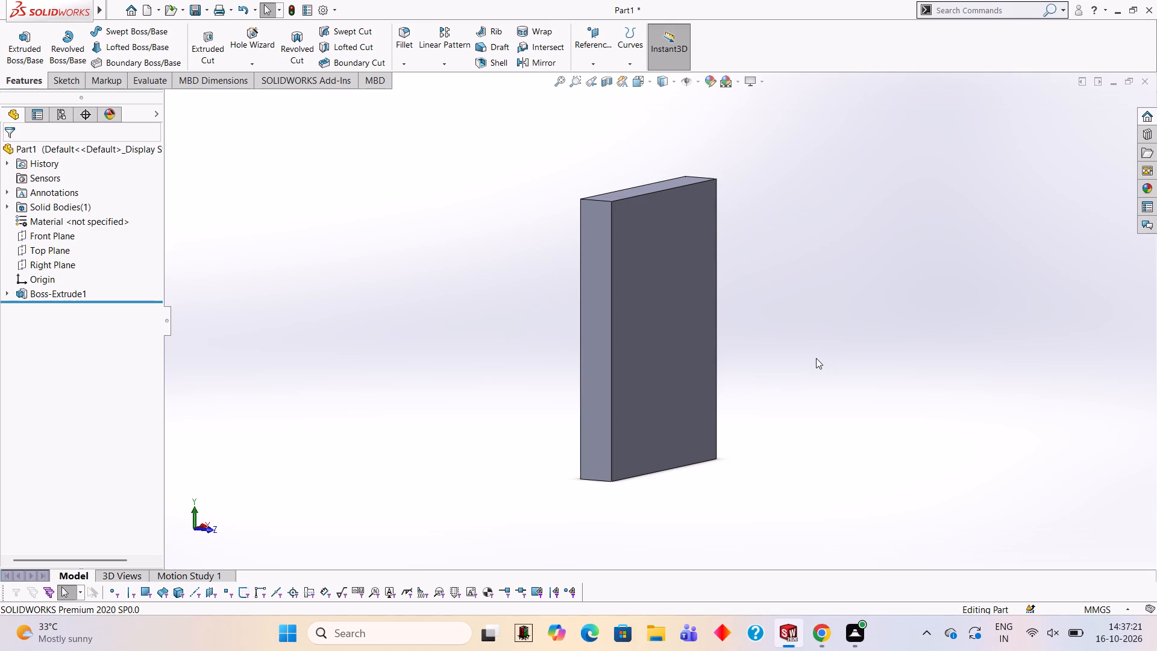
middle_drag(816, 358, 805, 358)
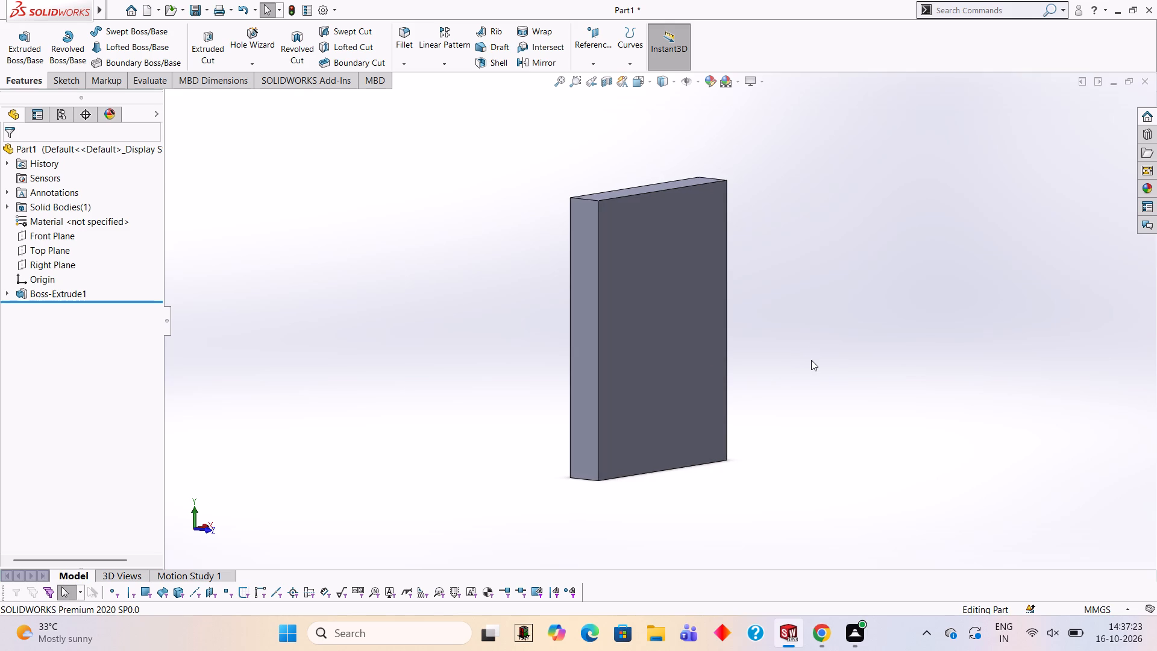
scroll(780, 389, down, 1)
middle_drag(777, 395, 750, 313)
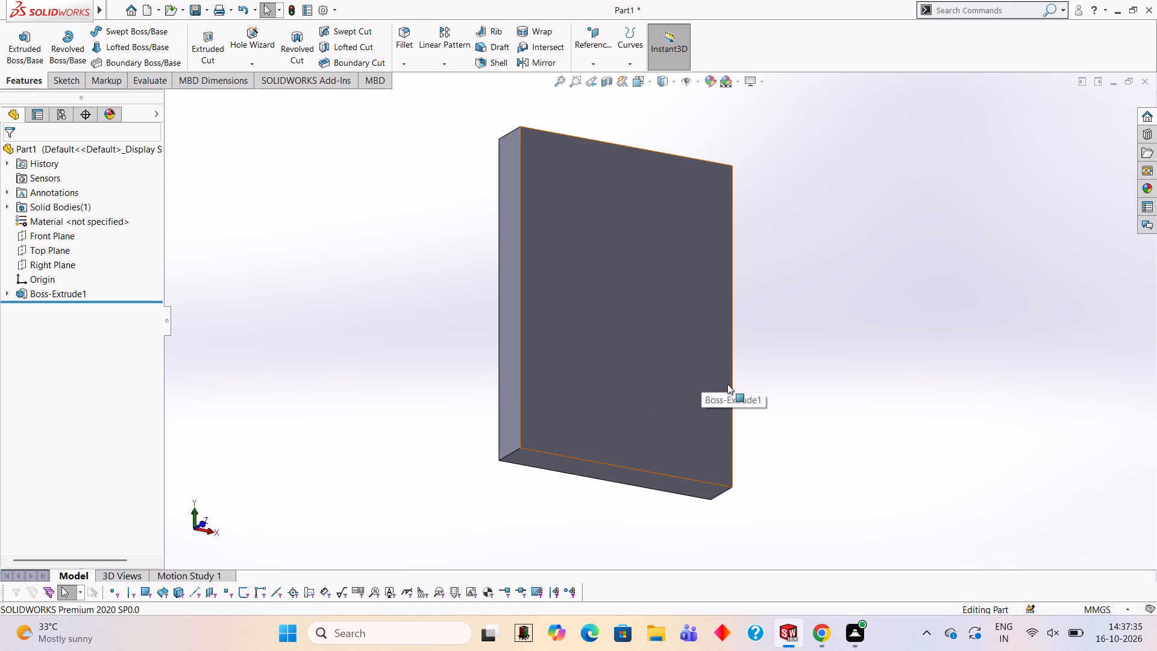
Open a new sketch on the plate's narrow bottom face.
middle_drag(718, 396, 713, 273)
middle_drag(757, 398, 731, 272)
scroll(731, 278, up, 1)
click(612, 318)
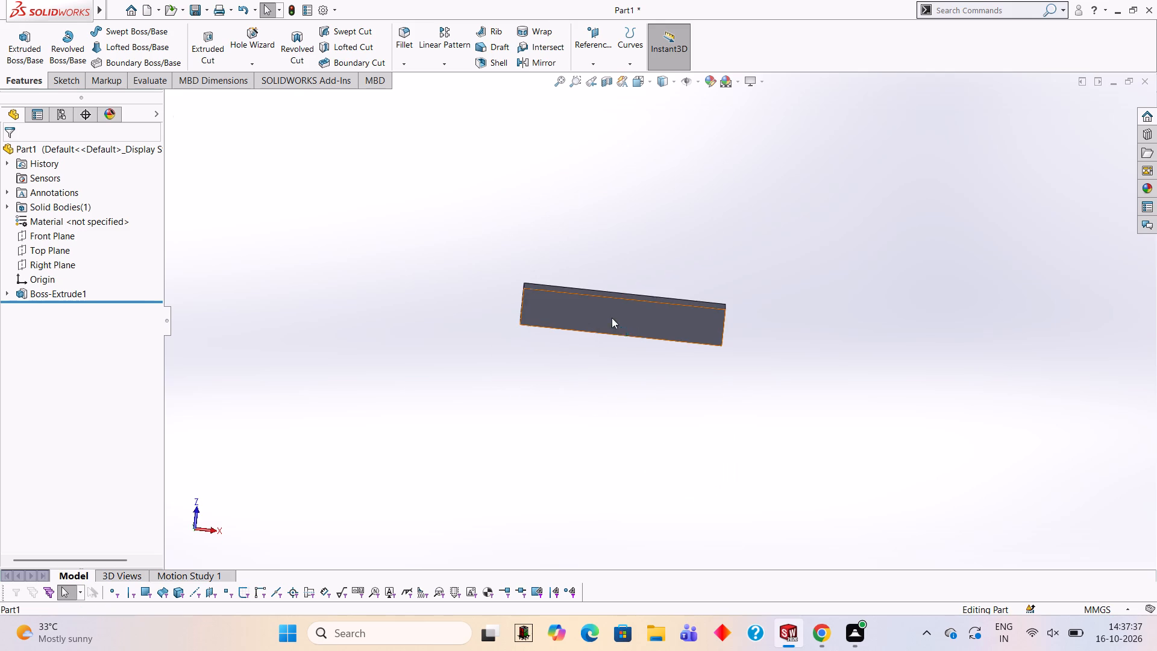
click(662, 288)
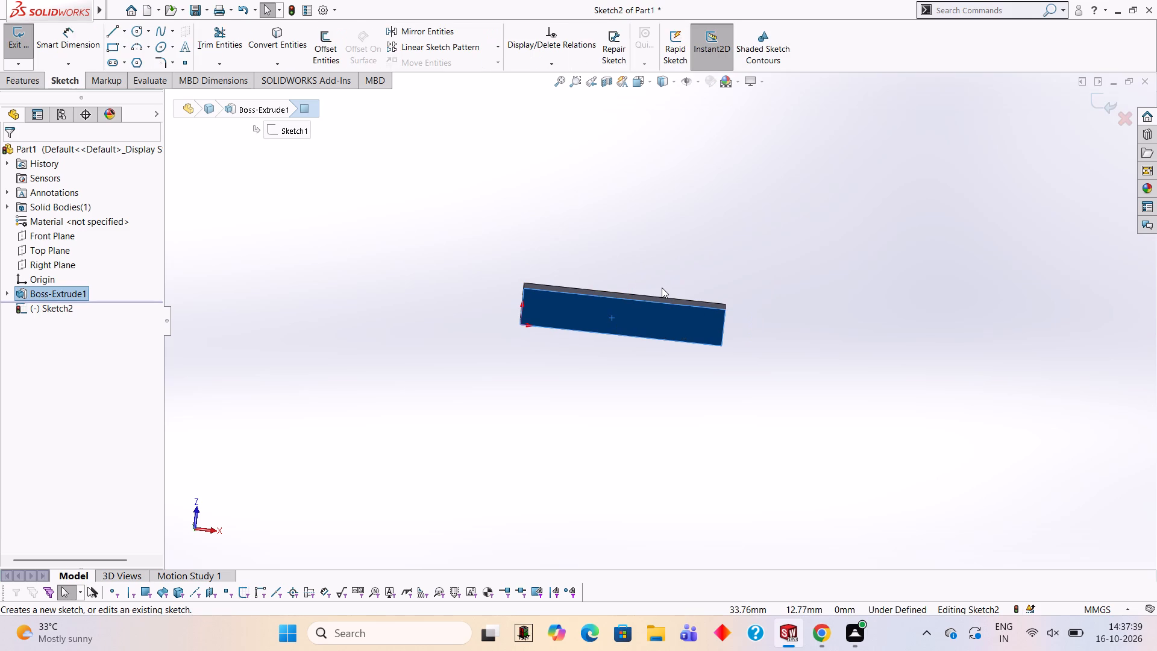
key(ctrl+8)
scroll(770, 212, up, 3)
scroll(770, 212, down, 2)
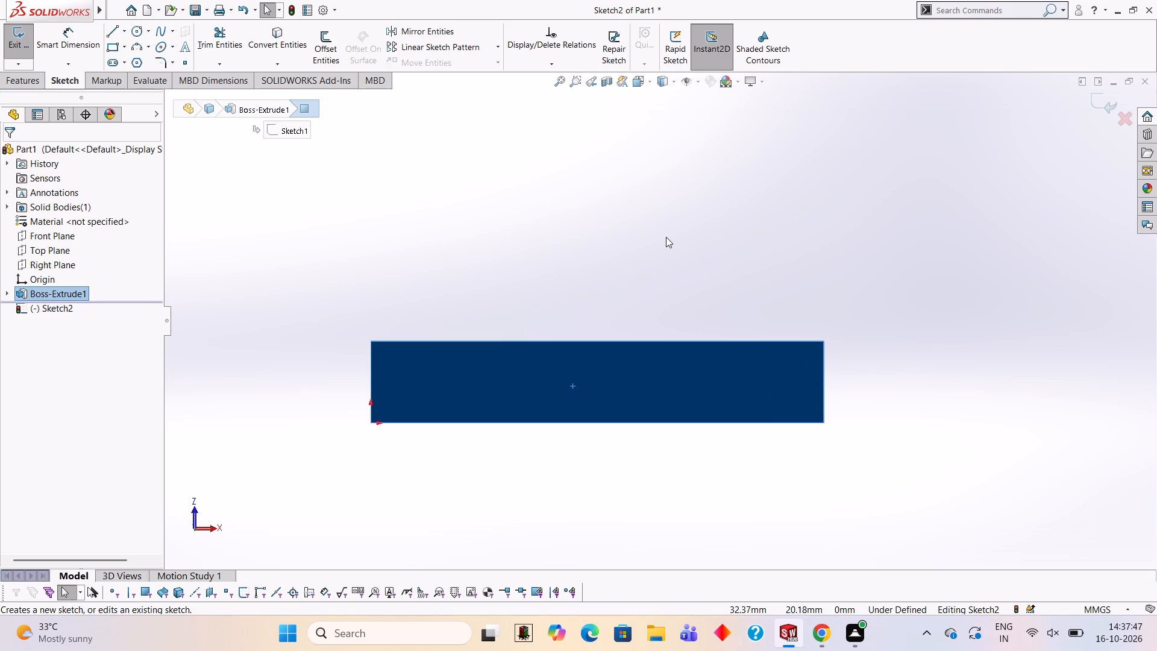
Sketch a closed rectangle 16 mm wide and 11 mm high, standing on the face's long edge from the corner on the origin side.
click(111, 30)
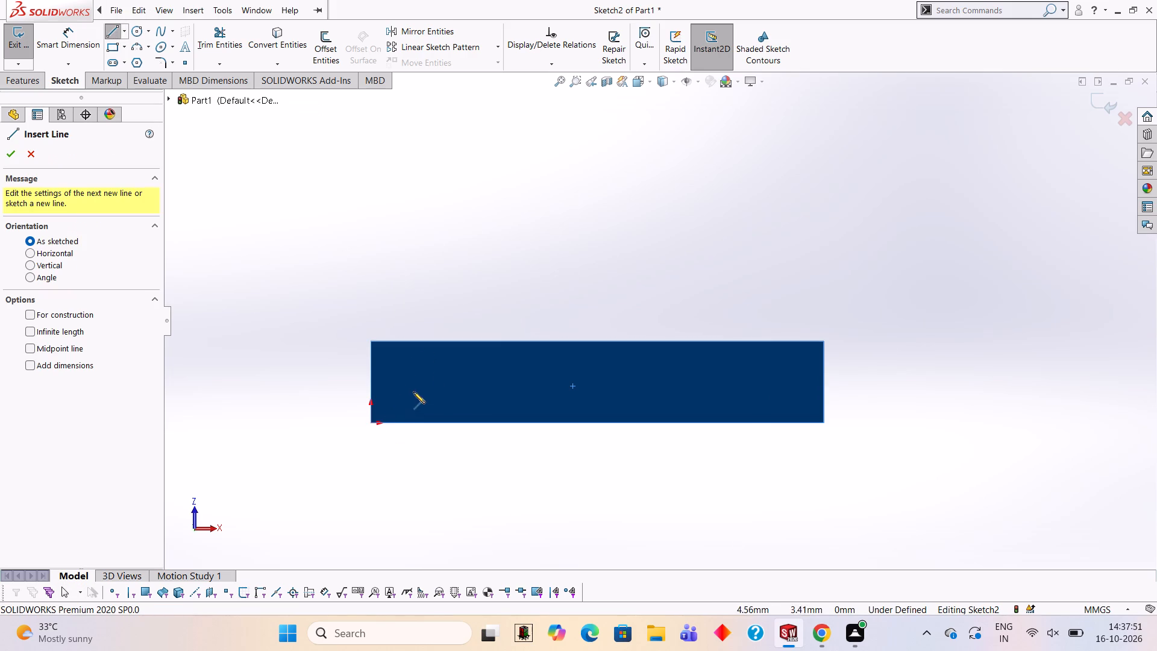
click(371, 342)
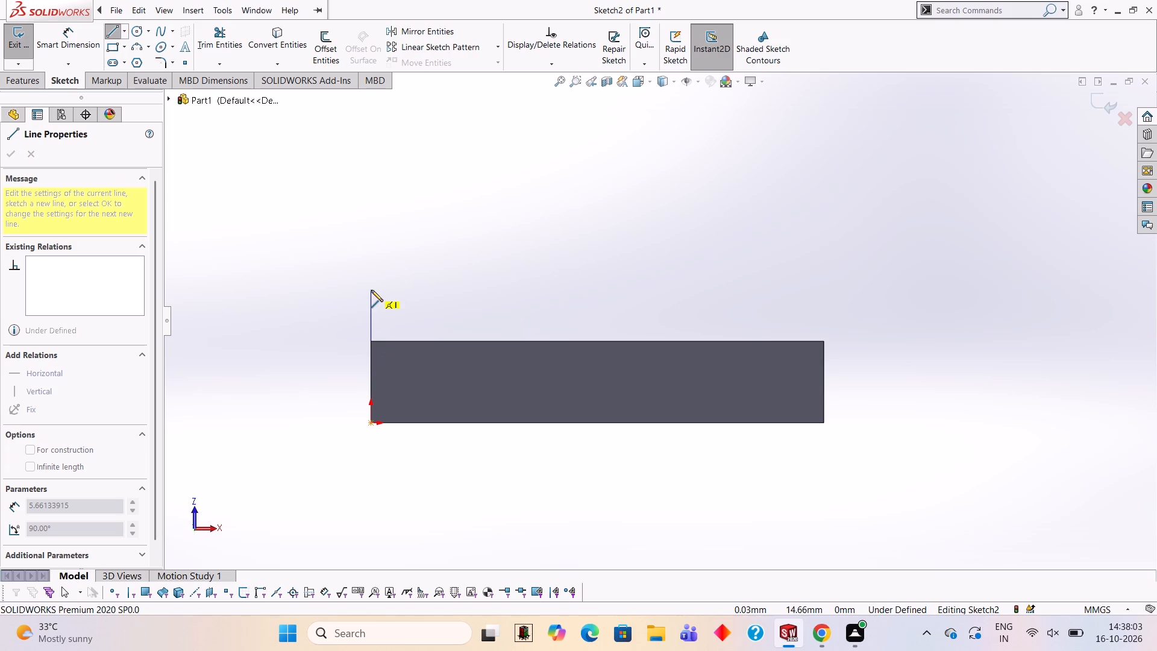
text(11)
key(Return)
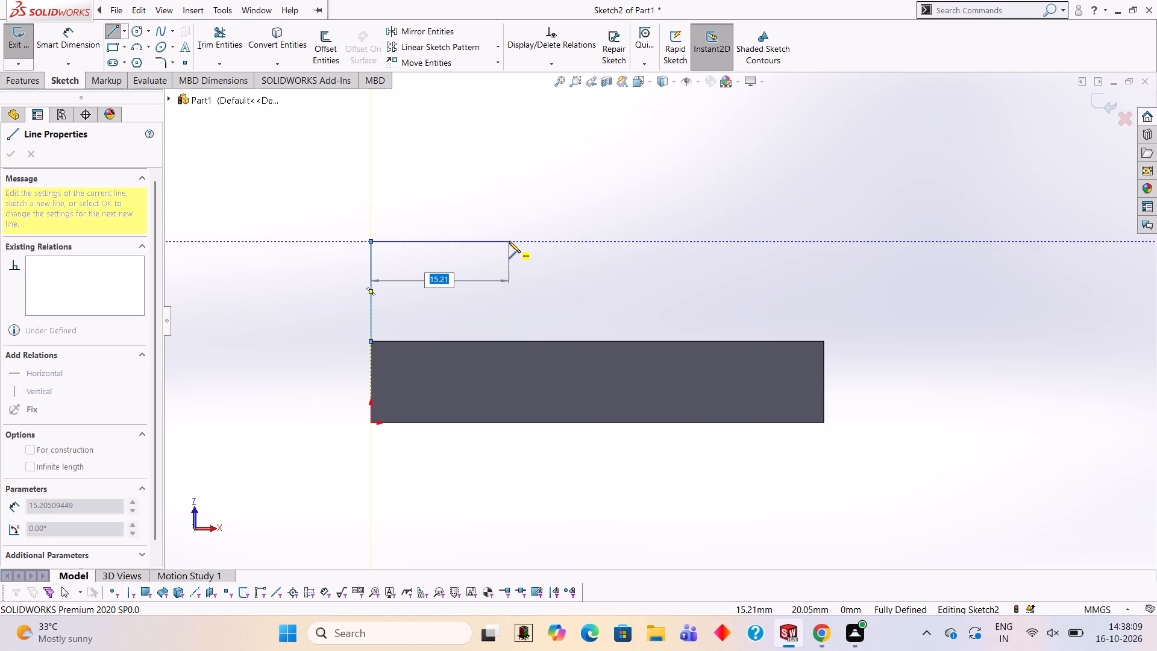
text(16)
key(Return)
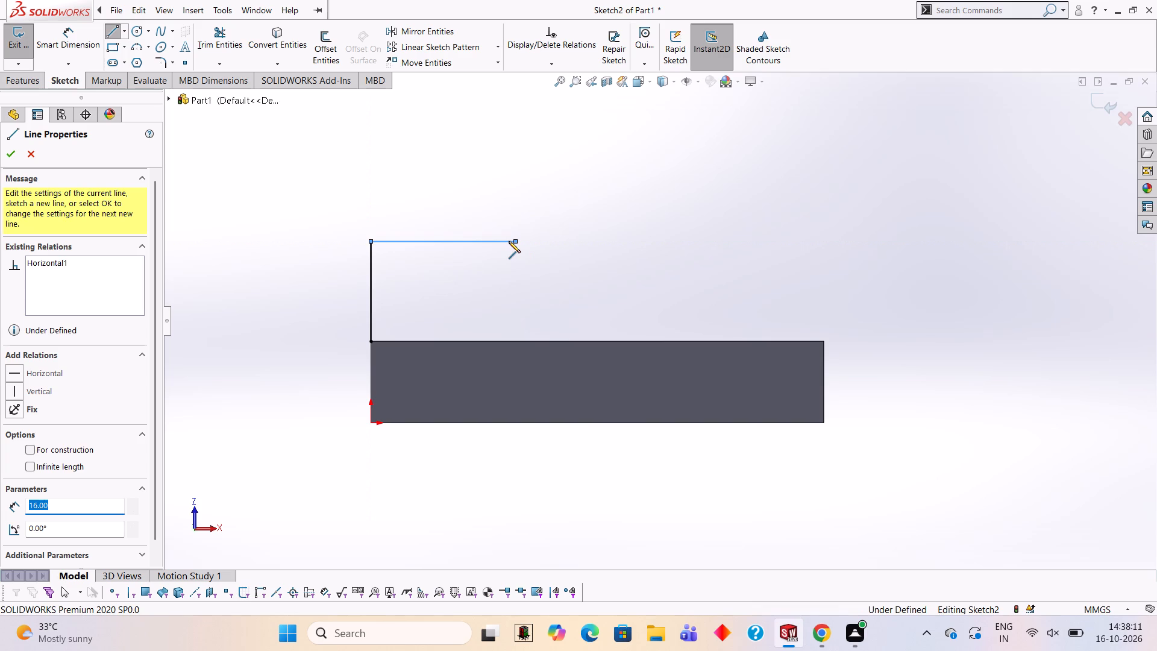
click(515, 341)
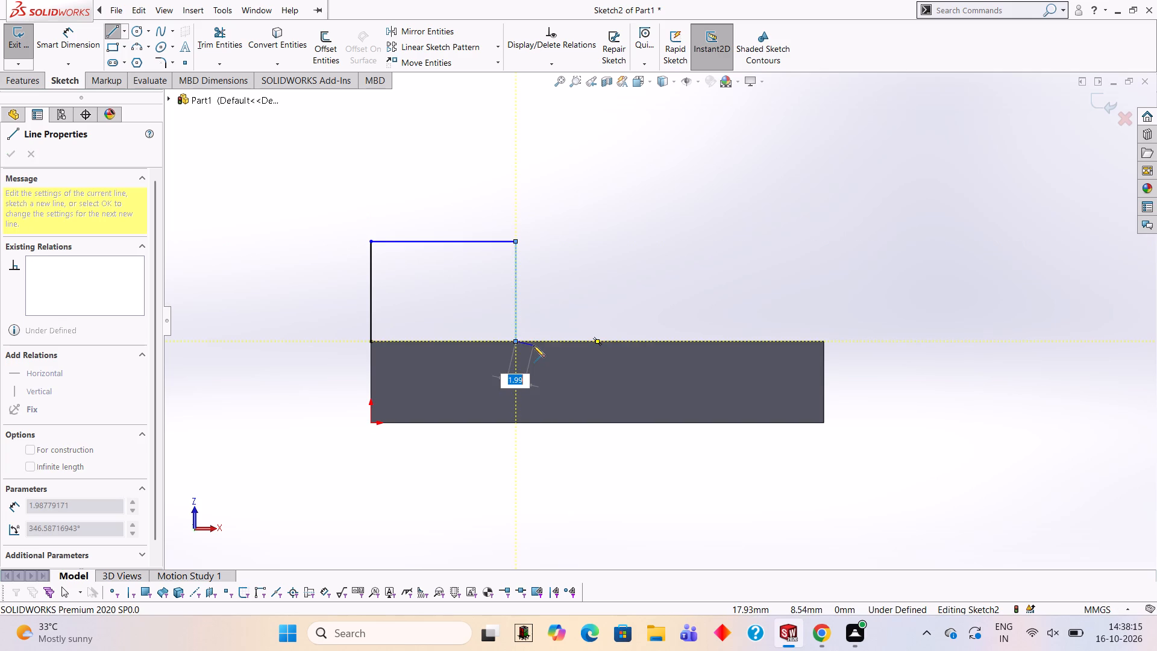
key(Escape)
key(Escape)
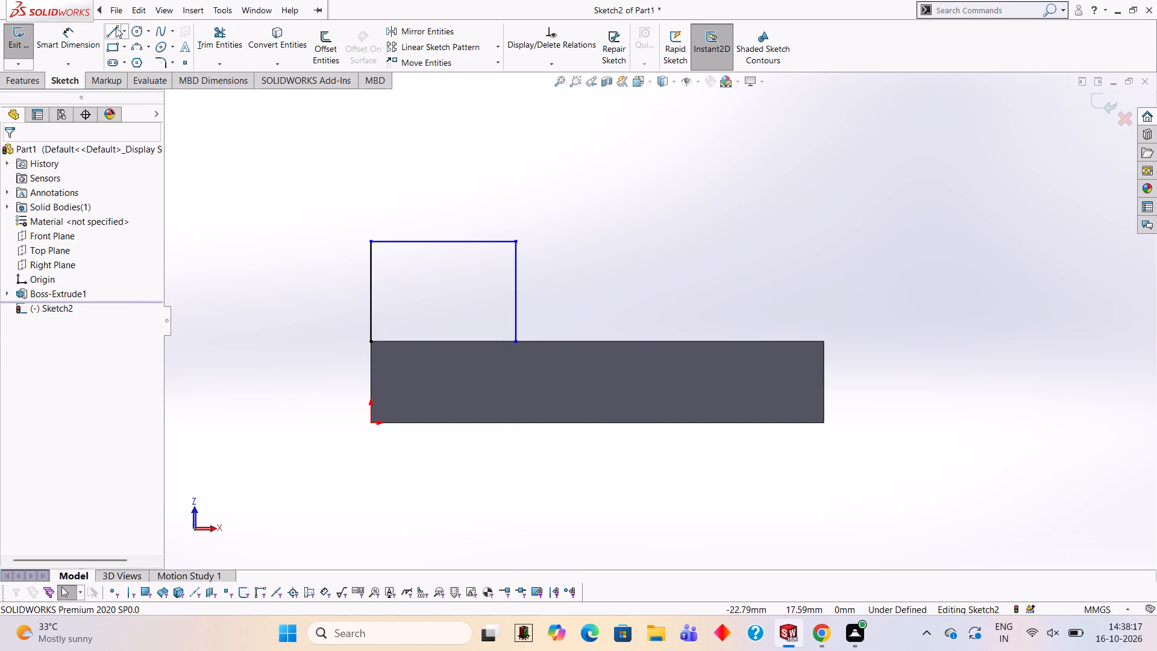
click(114, 27)
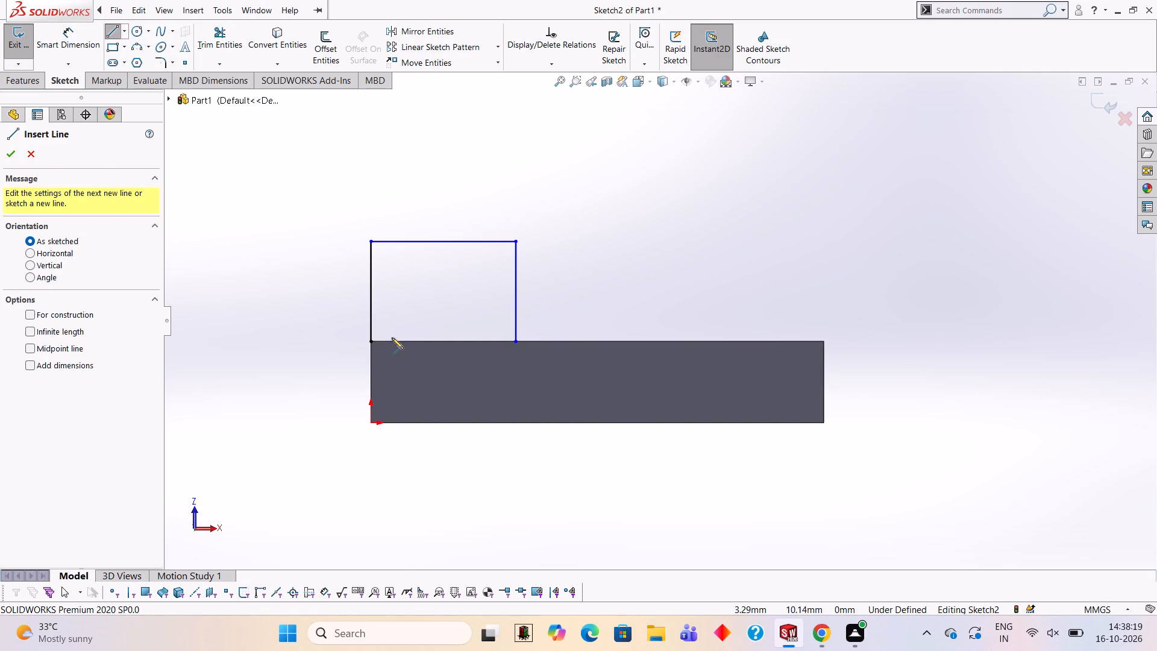
click(374, 342)
click(515, 340)
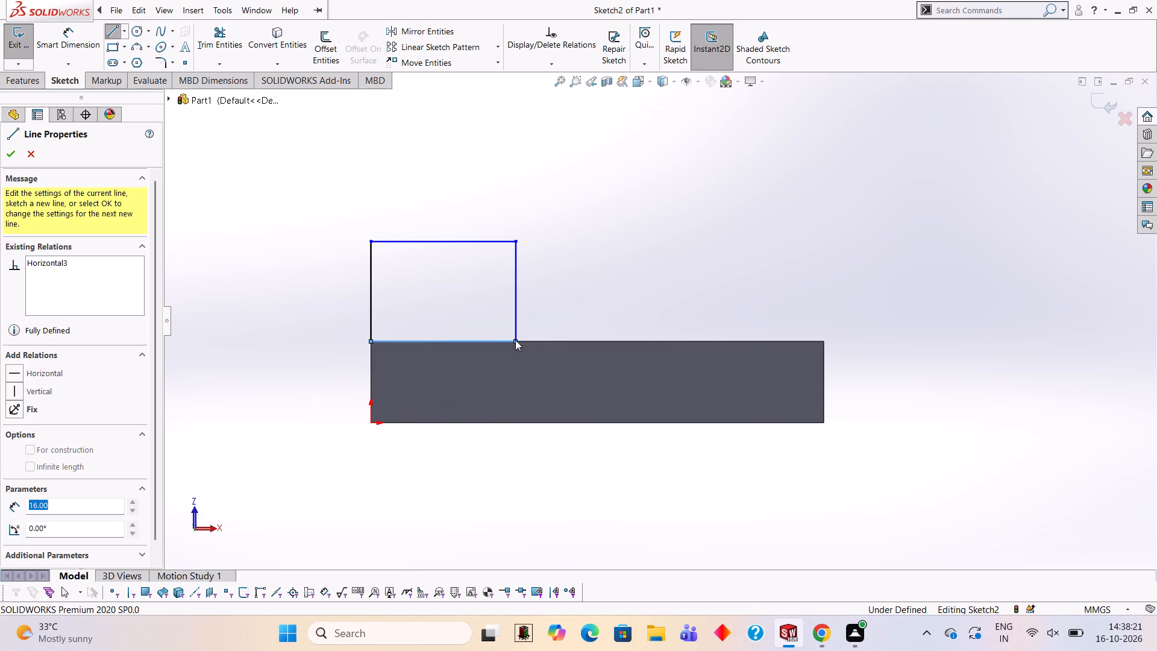
key(Escape)
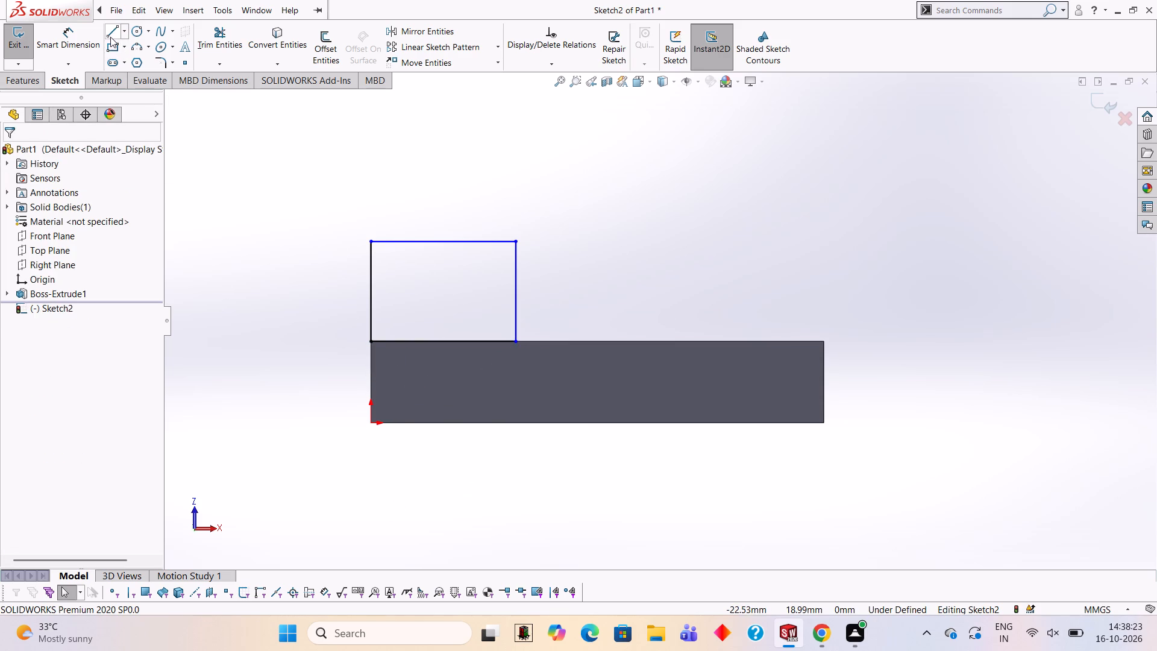
Sketch an 11 mm vertical line up from the far end of the bottom face's long edge, opposite the first rectangle.
click(110, 37)
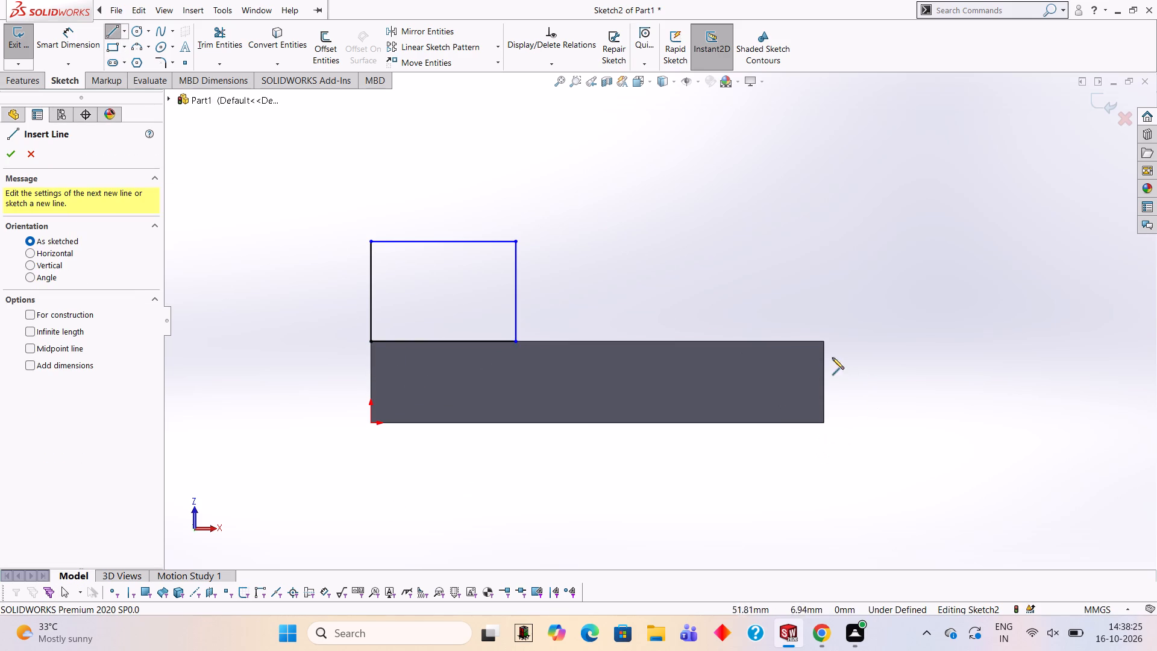
click(823, 340)
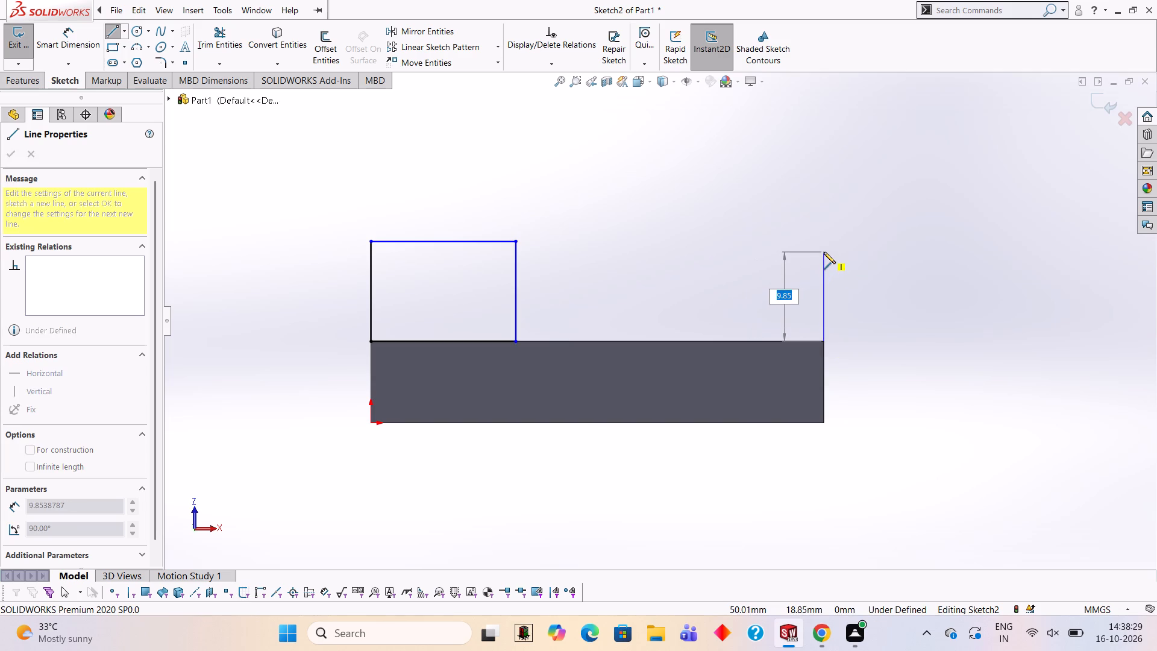
text(11)
key(Return)
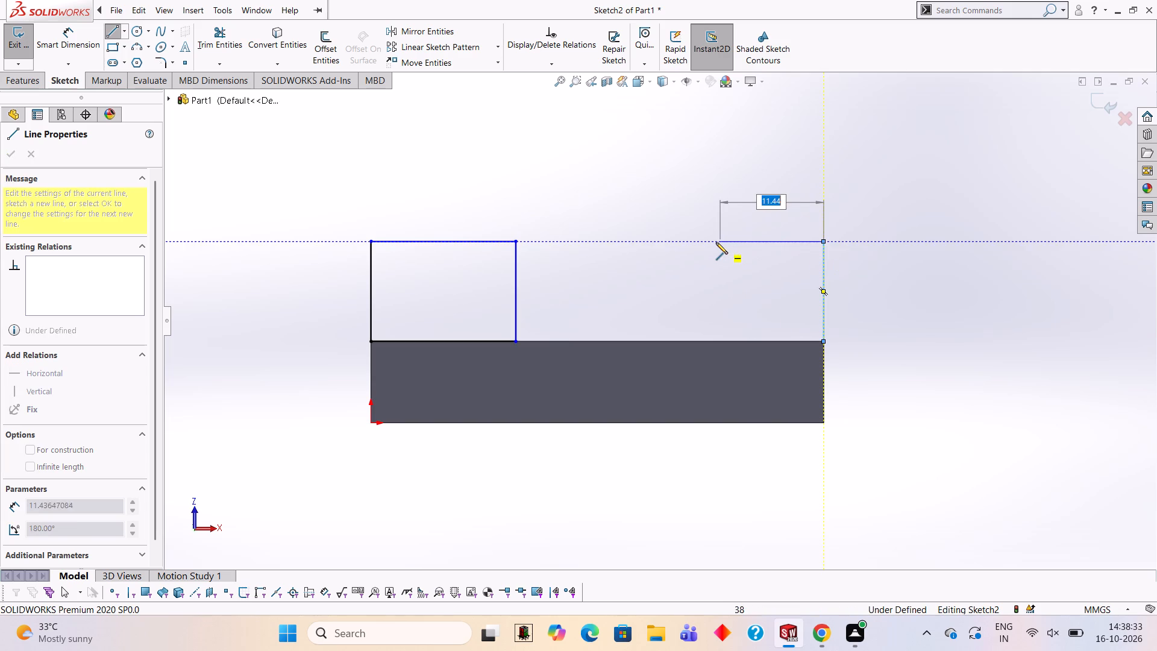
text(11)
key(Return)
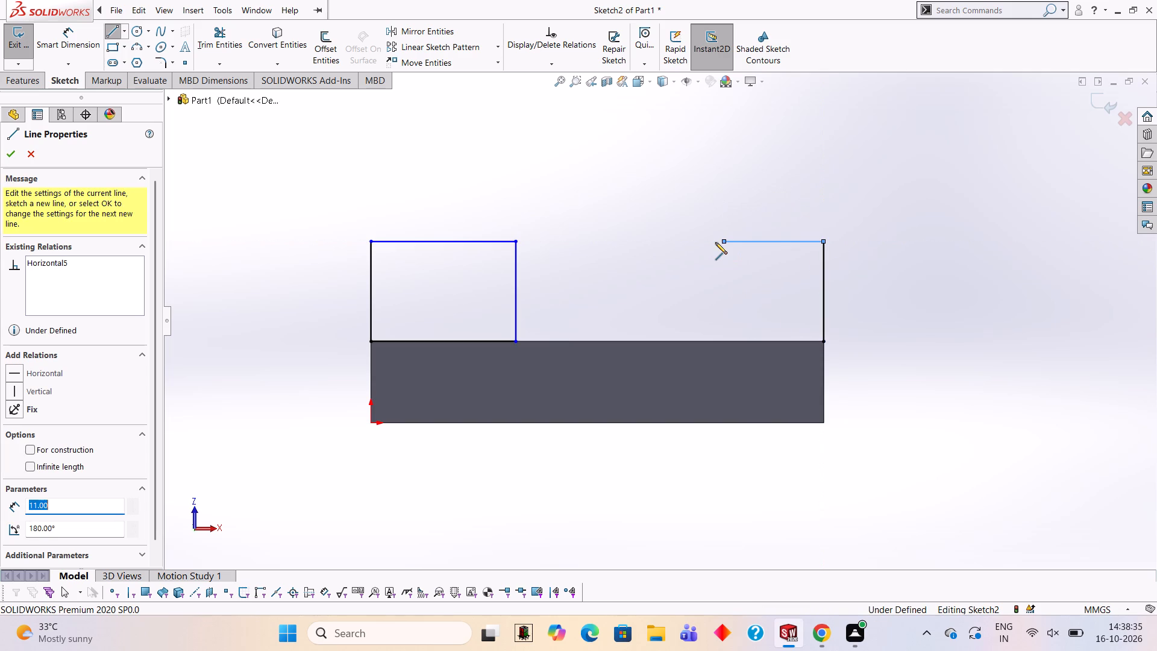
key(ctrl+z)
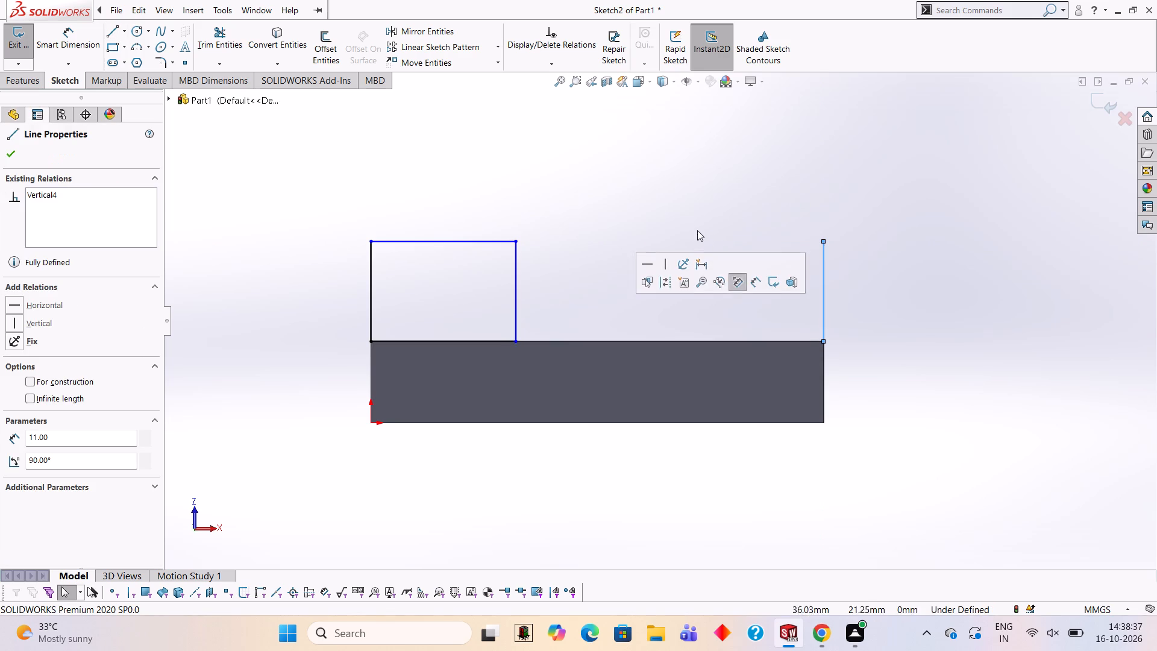
Complete a closed rectangle 16 mm wide from the 11 mm line, extending toward the first rectangle and closing along the plate edge.
click(118, 37)
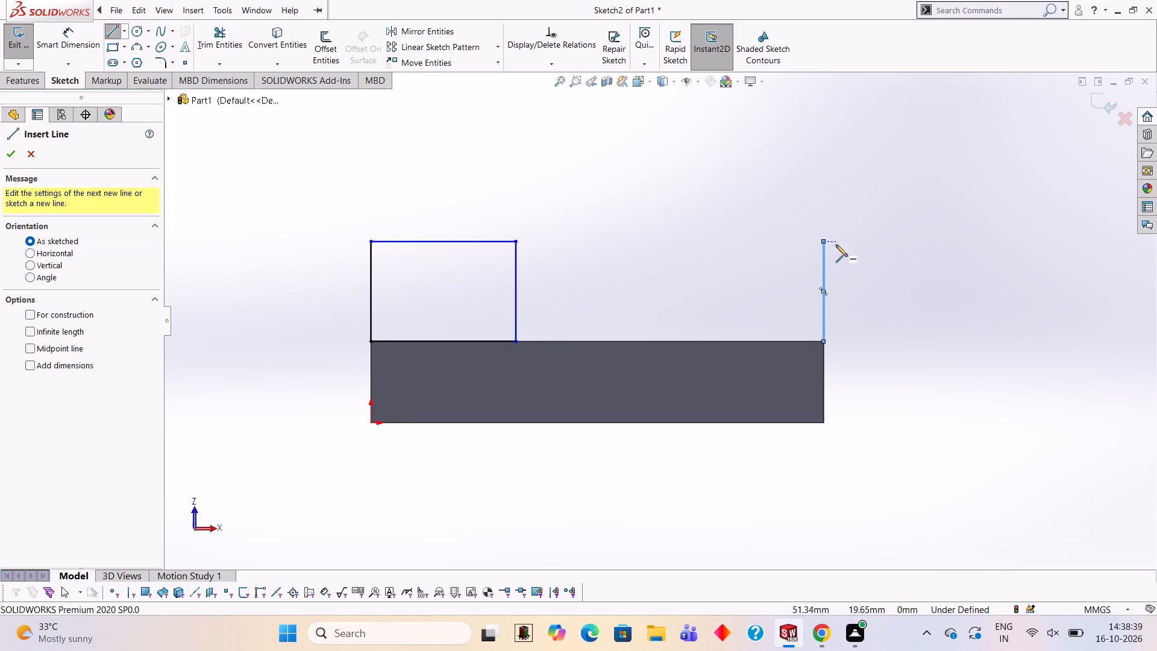
click(824, 241)
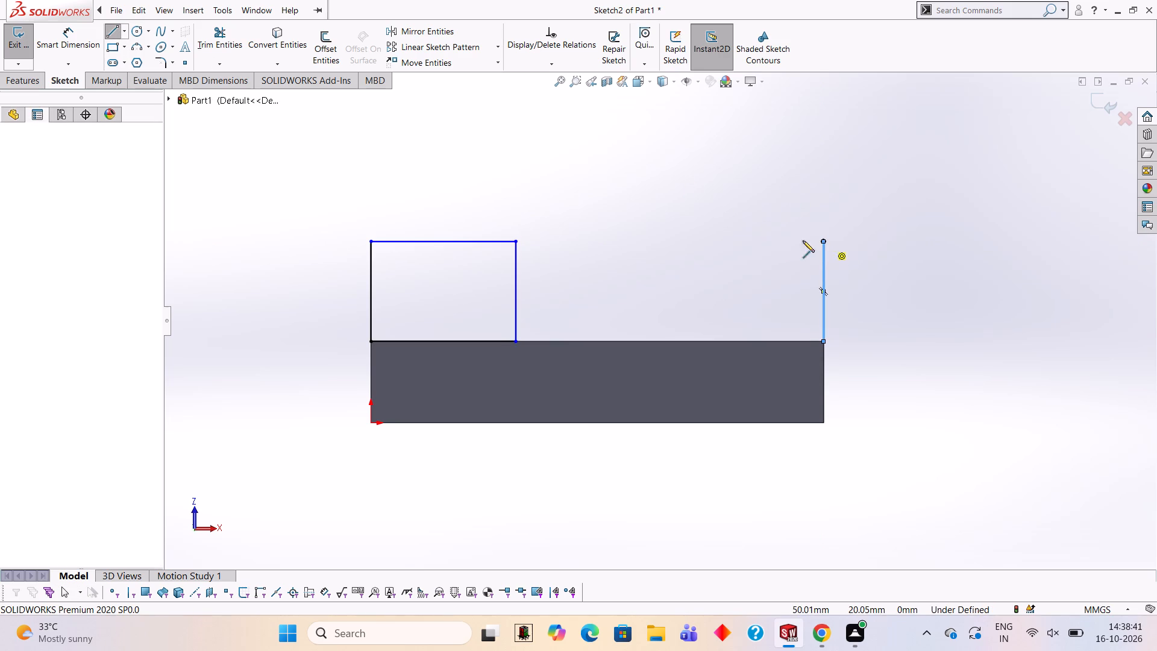
text(16)
key(Return)
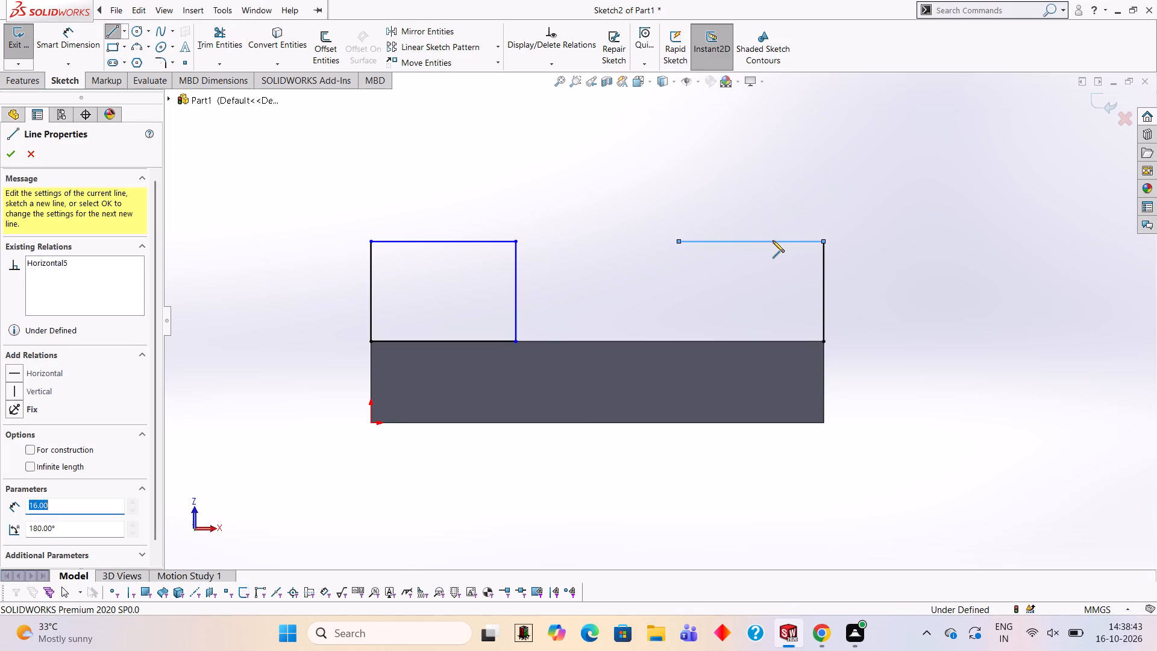
click(676, 341)
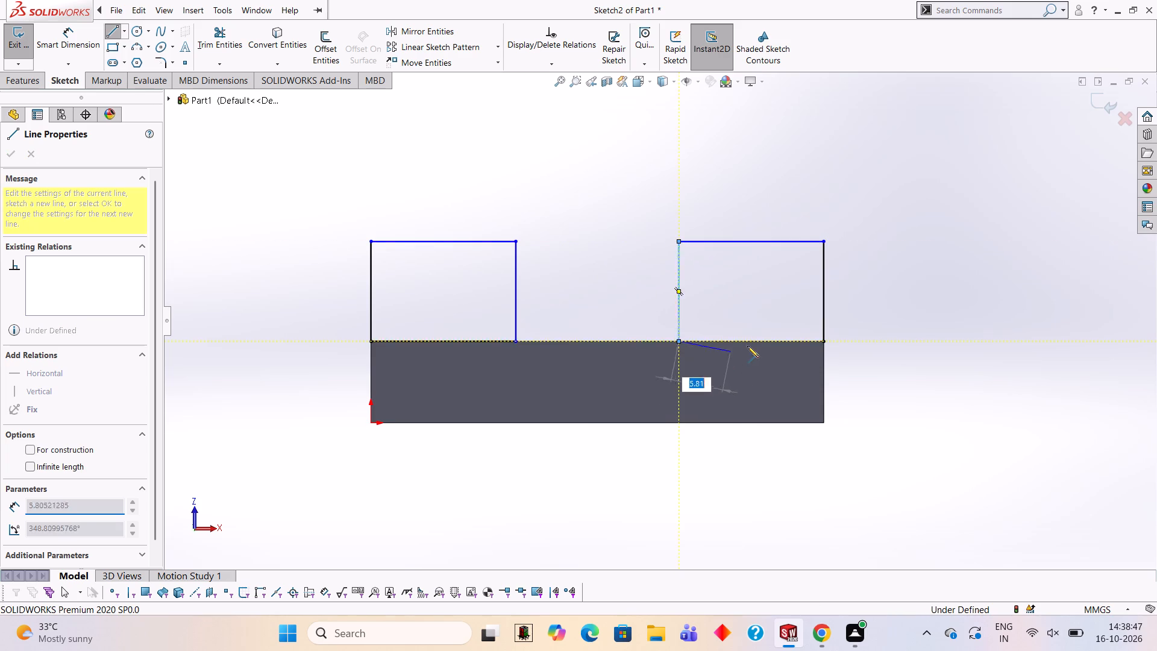
click(826, 340)
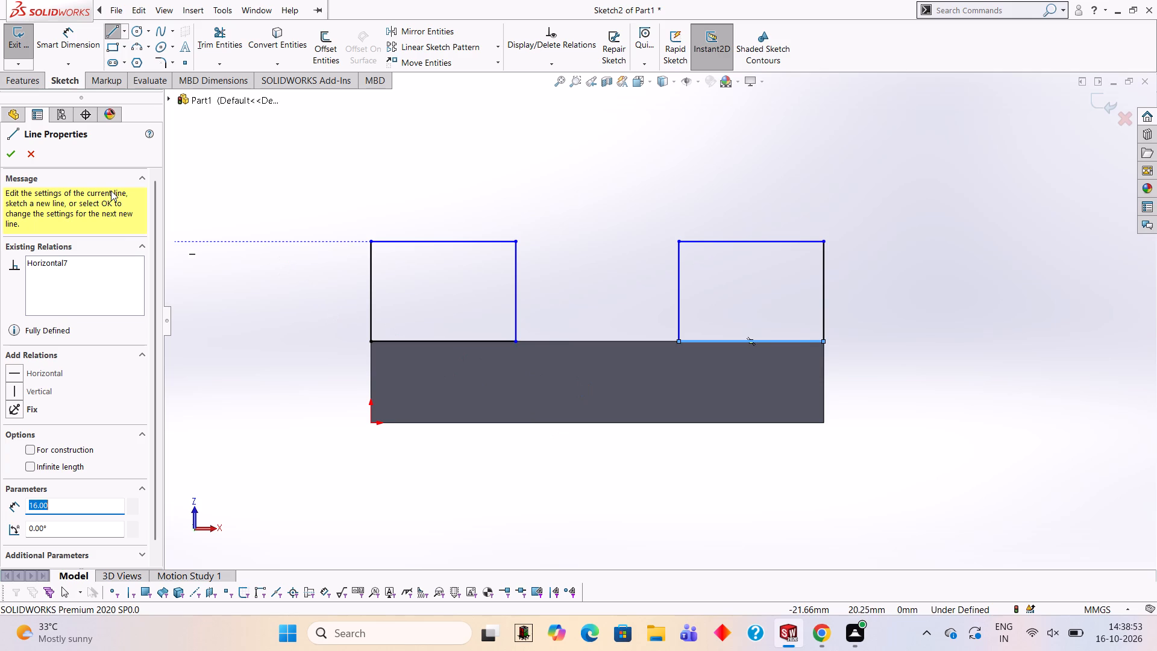
Extrude both rectangles as a merged blind boss 70 mm deep, with the direction reversed to run along the plate.
click(23, 89)
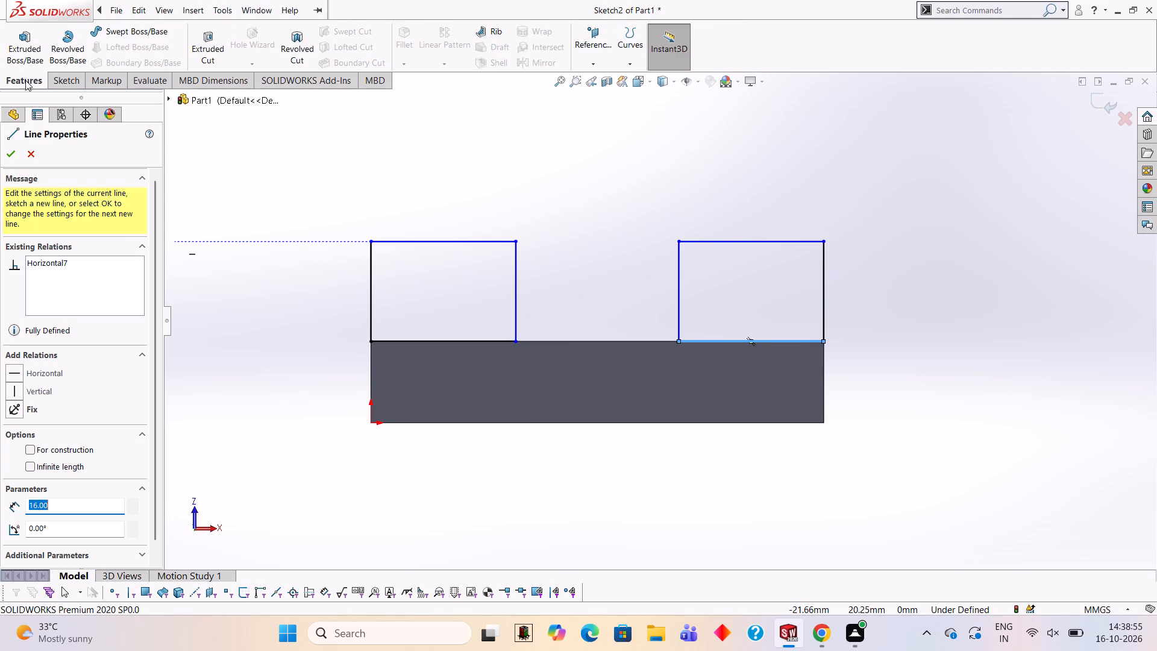
click(28, 60)
middle_drag(272, 213, 319, 430)
click(17, 244)
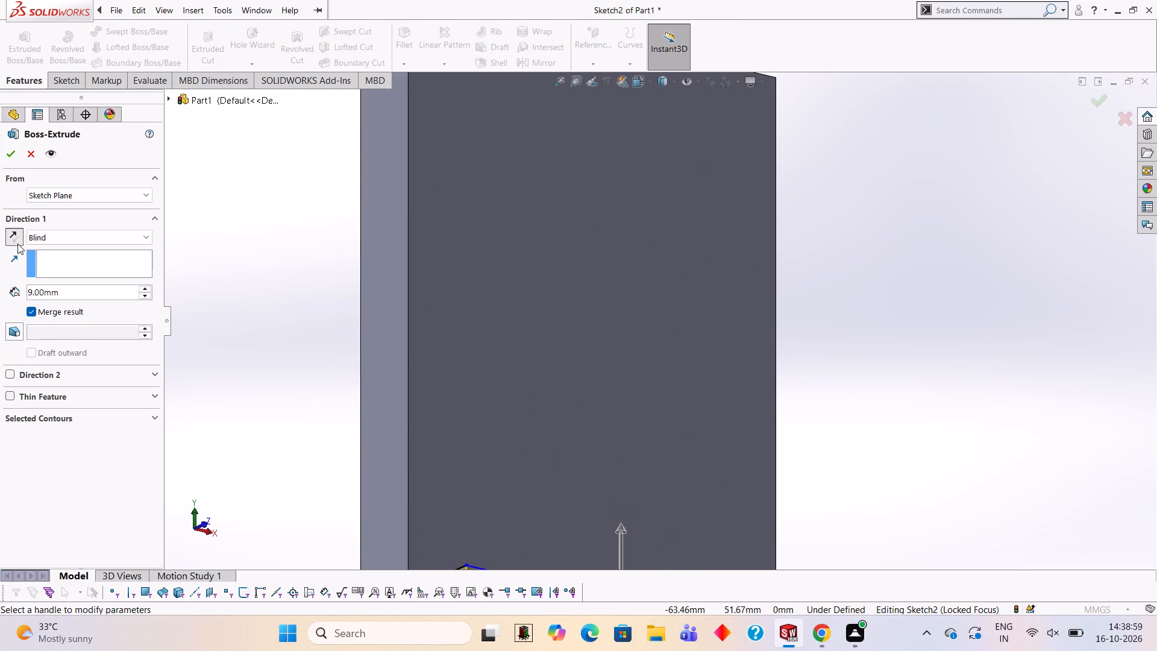
click(82, 289)
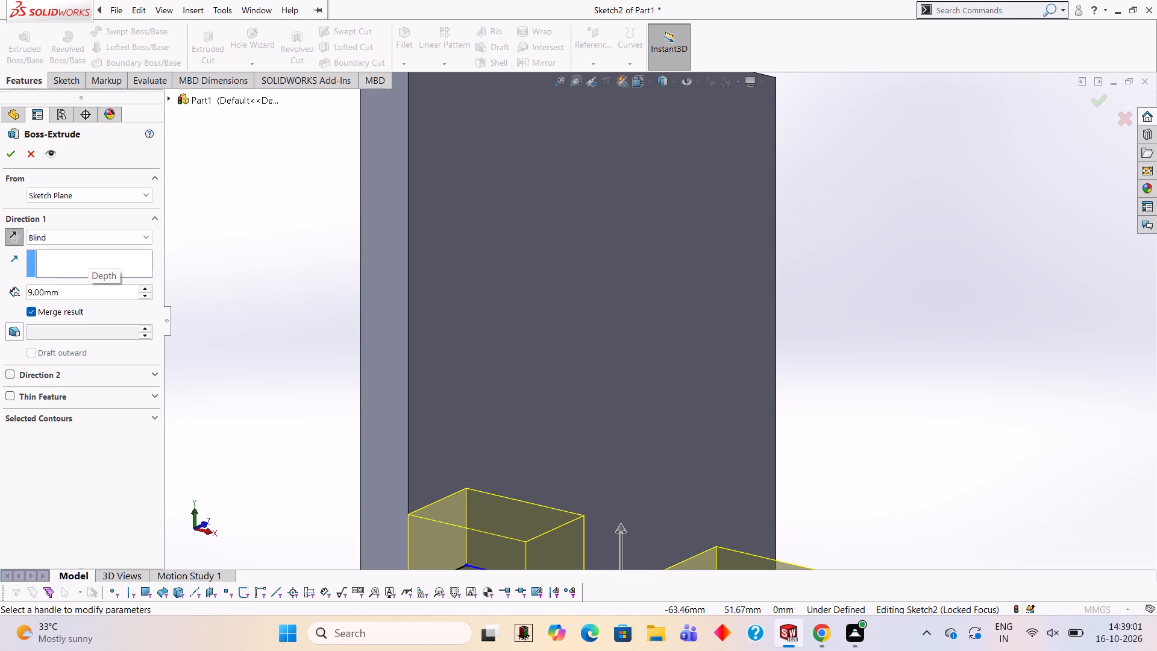
key(BackSpace)
key(BackSpace)
key(BackSpace)
key(BackSpace)
key(BackSpace)
key(BackSpace)
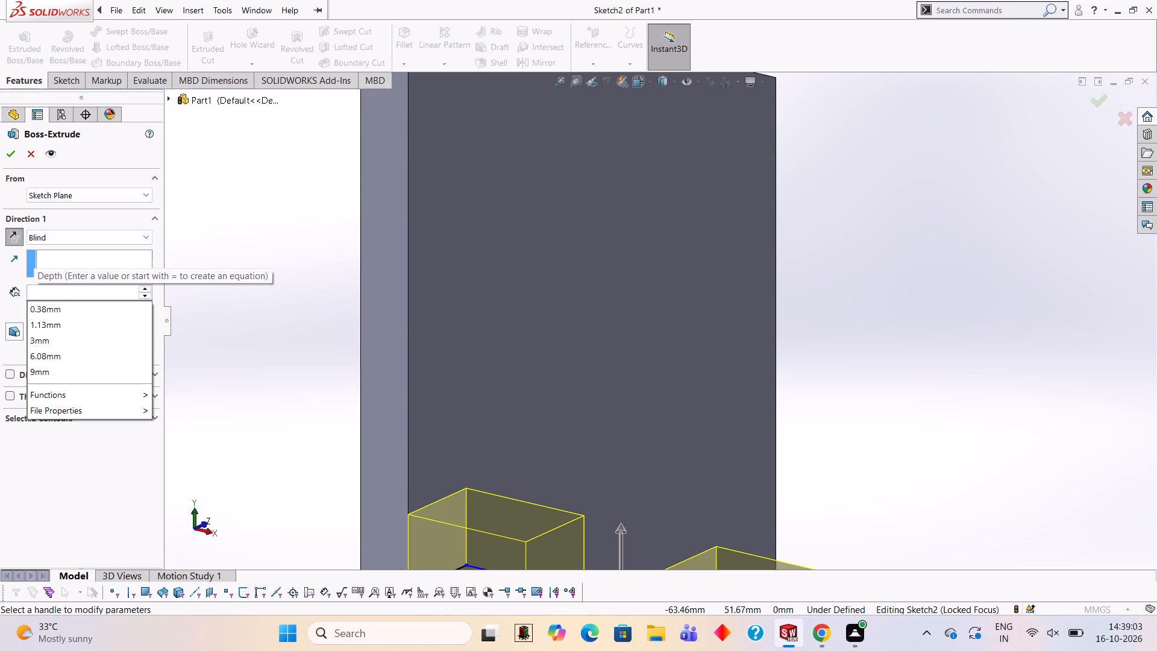
text(70)
key(Return)
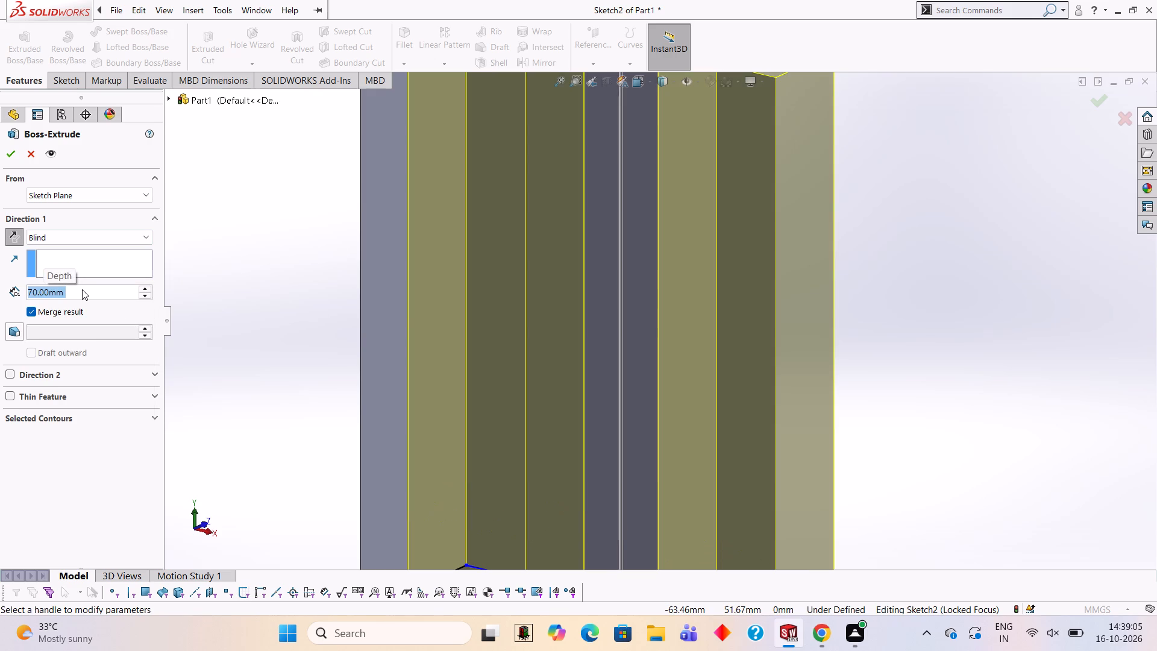
scroll(406, 313, down, 1)
scroll(406, 313, up, 2)
scroll(482, 244, up, 3)
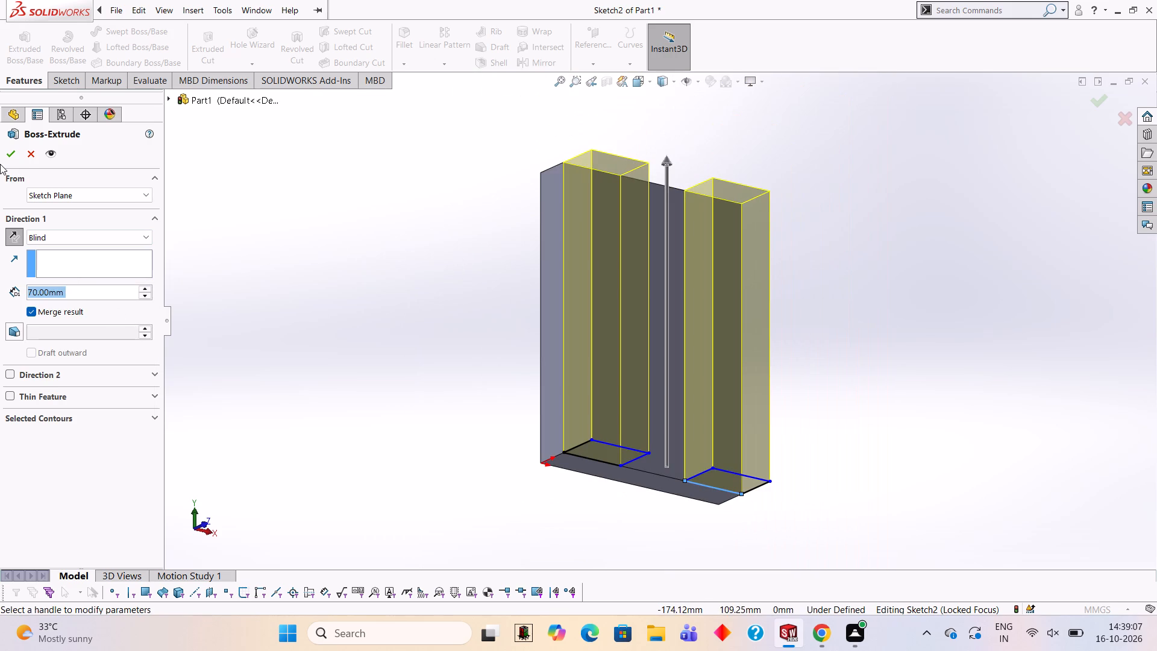
click(9, 150)
click(533, 254)
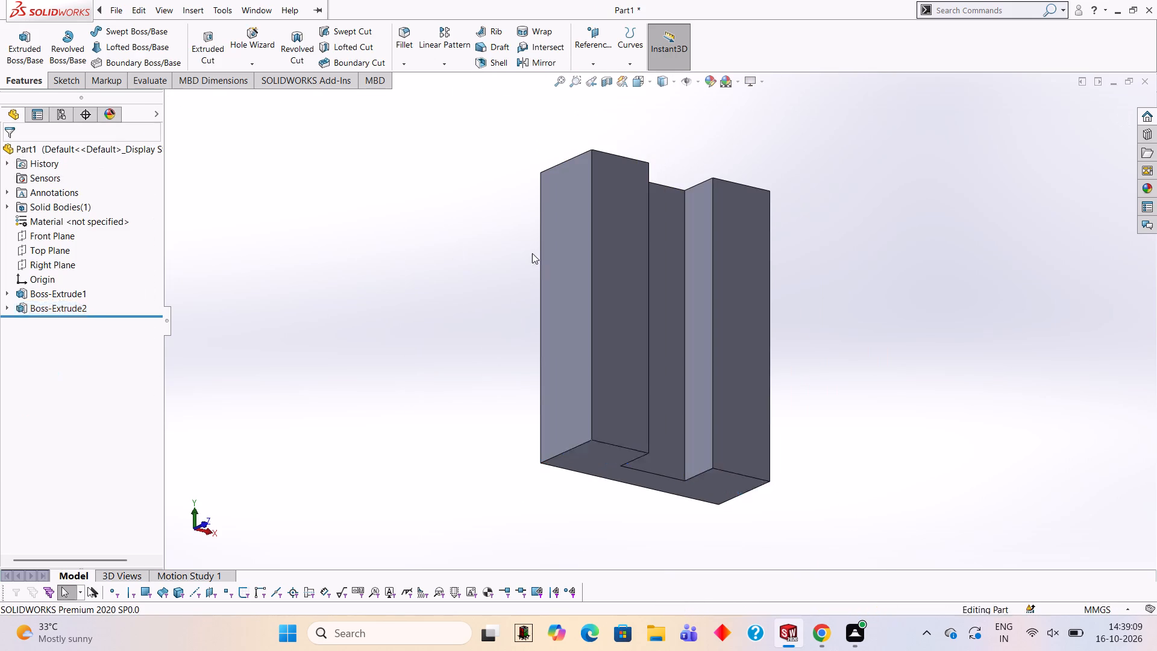
Open a new sketch on the part's tall outer side face at the origin side and view it straight on.
middle_drag(566, 431, 538, 228)
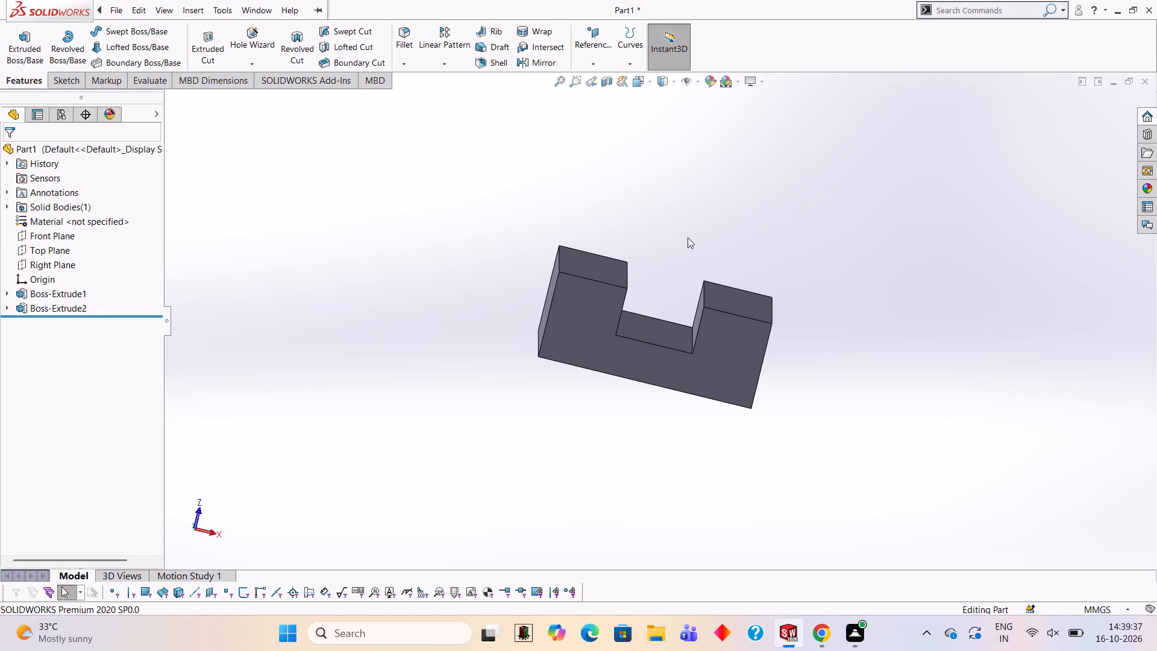
middle_drag(814, 240, 804, 376)
scroll(814, 240, down, 1)
scroll(804, 376, up, 1)
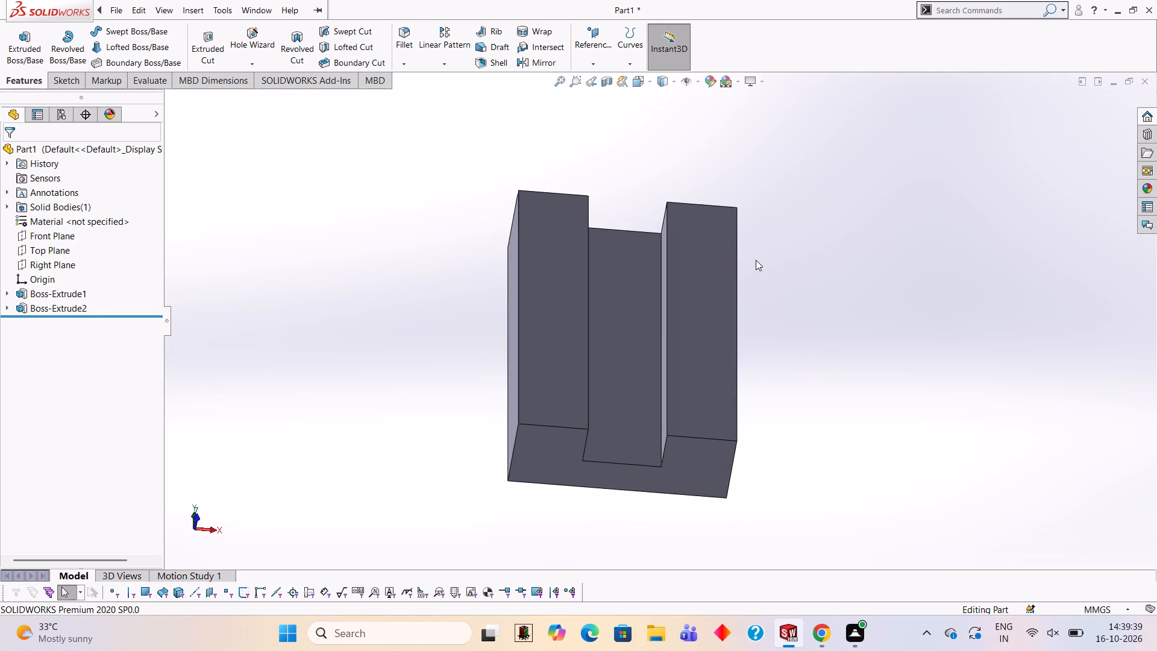
middle_drag(622, 239, 699, 383)
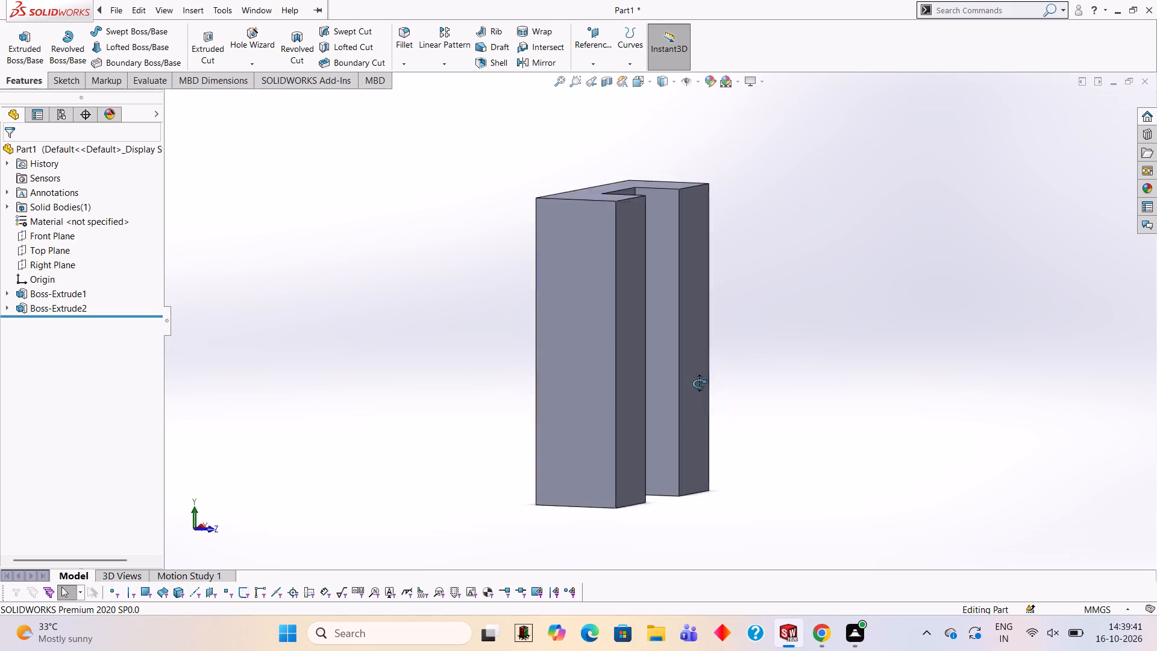
middle_drag(699, 383, 712, 395)
click(613, 252)
click(666, 219)
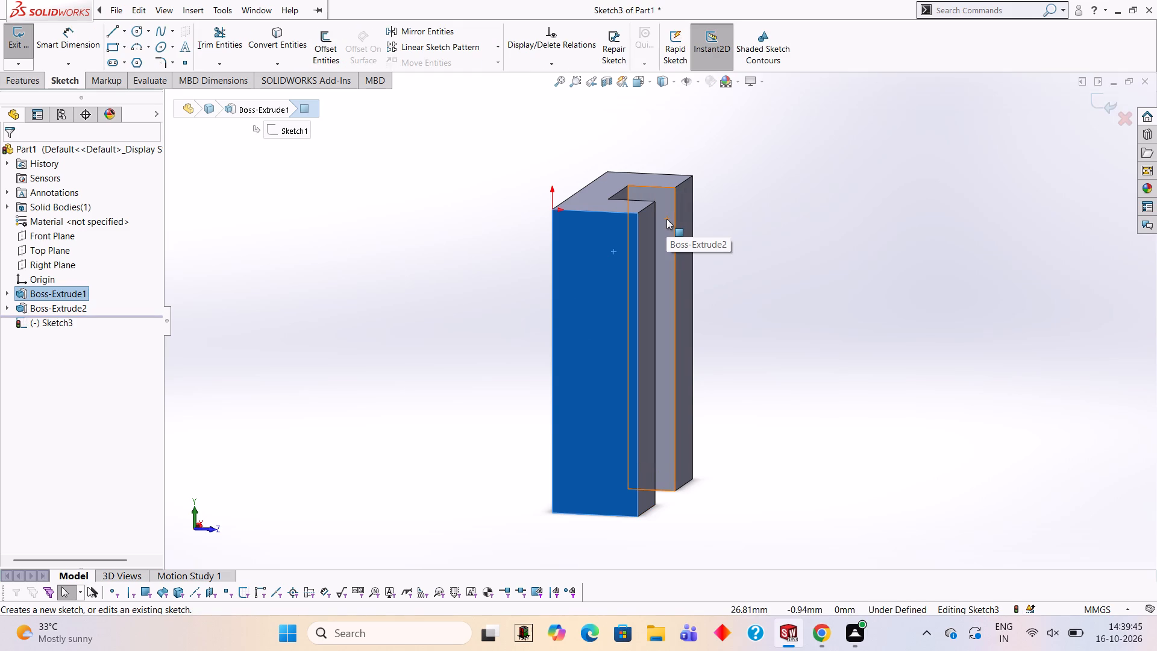
key(ctrl+8)
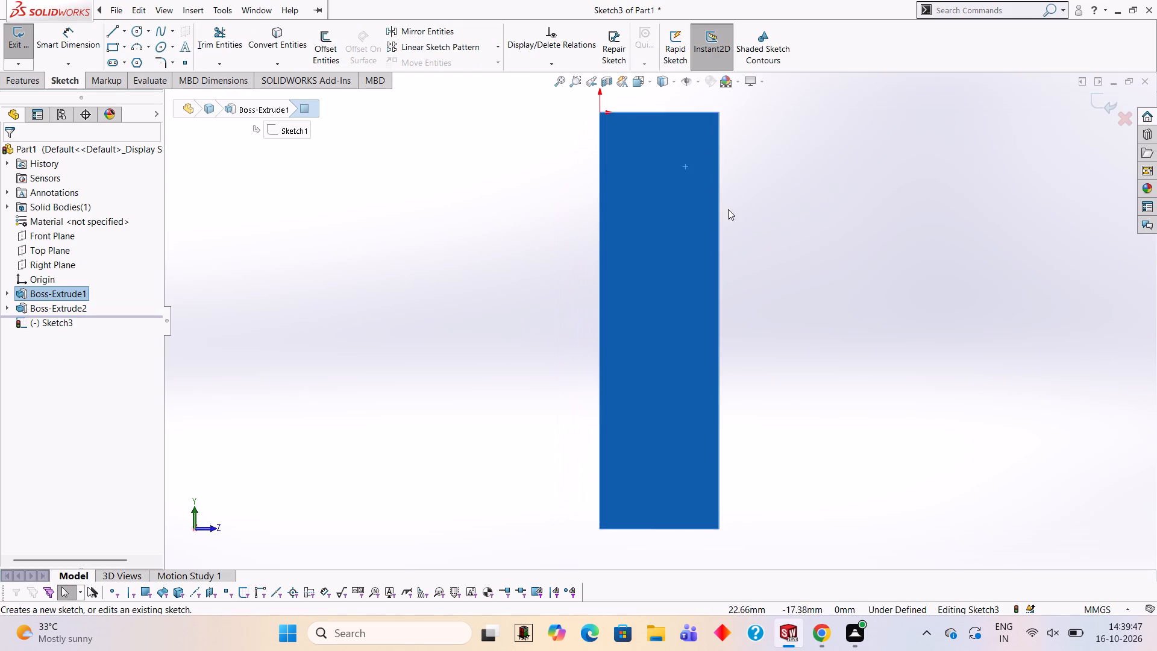
Sketch a closed rectangle extending 34 mm outward from the face's upper outer corner and 50 mm down along its long edge.
click(117, 33)
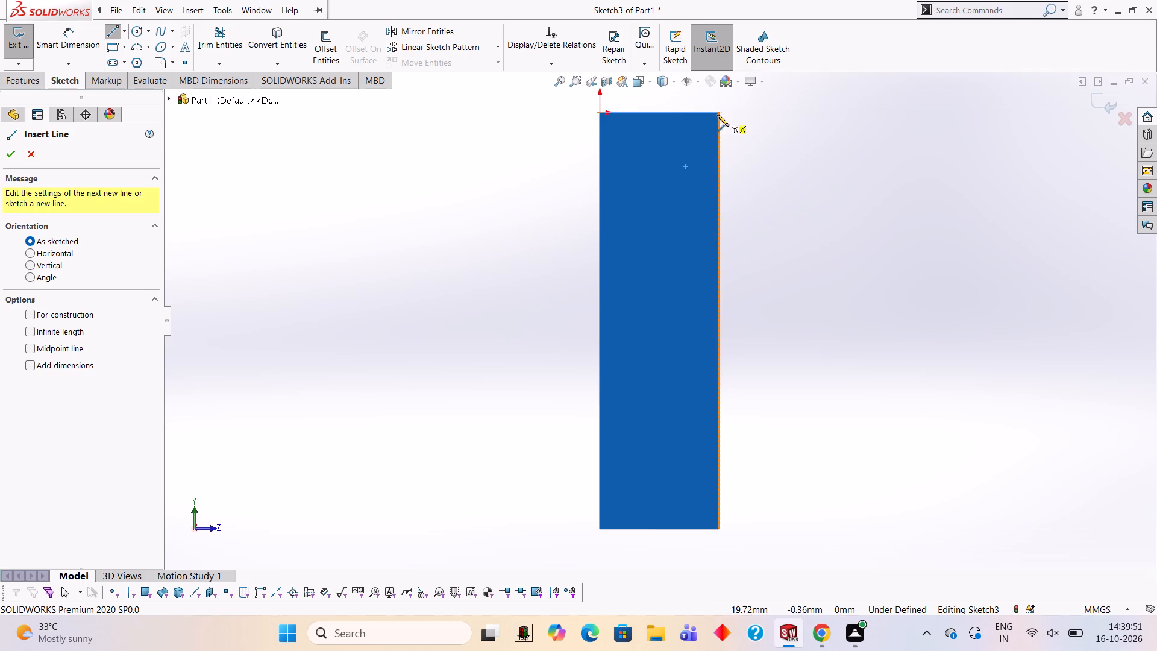
click(720, 114)
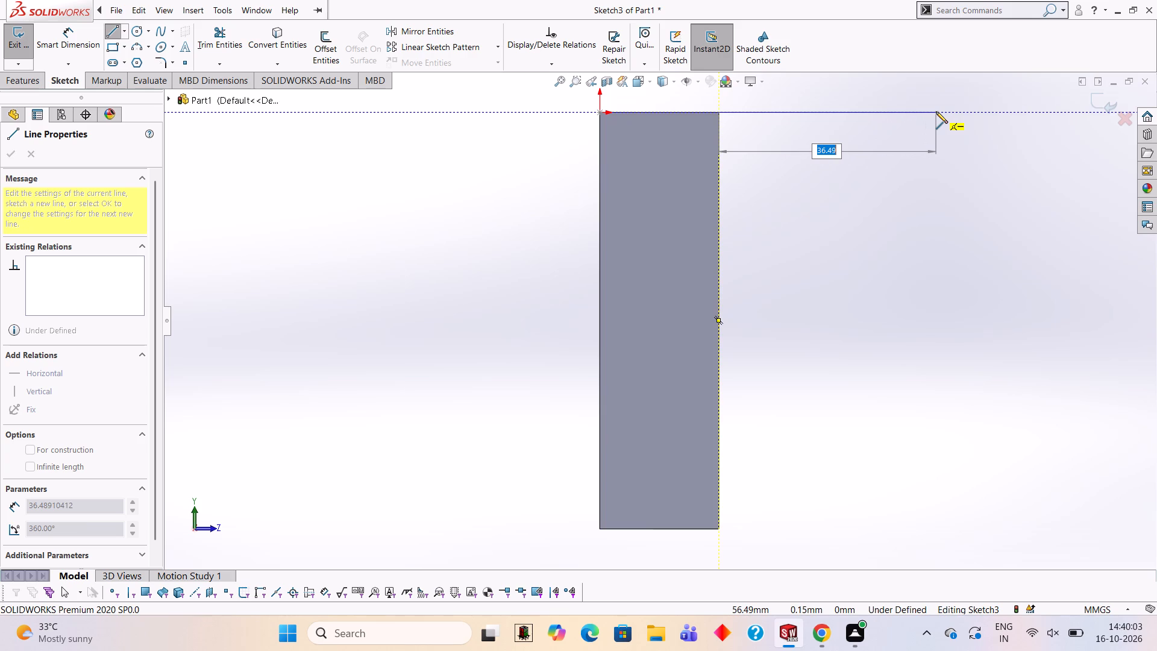
text(34)
key(Return)
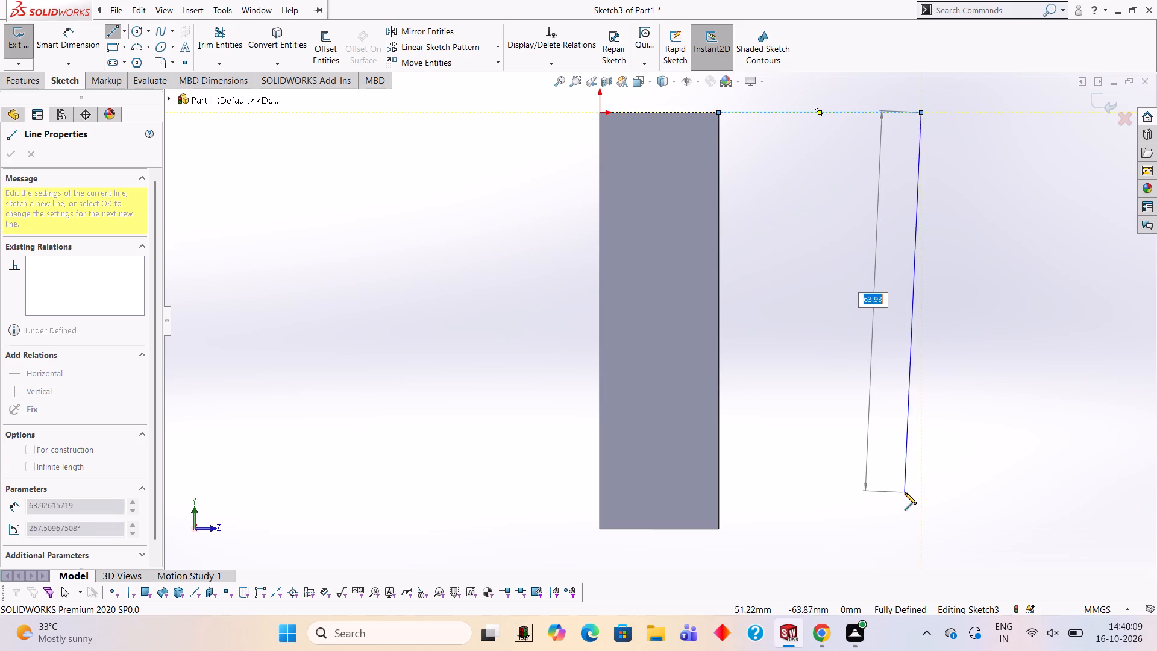
key(Escape)
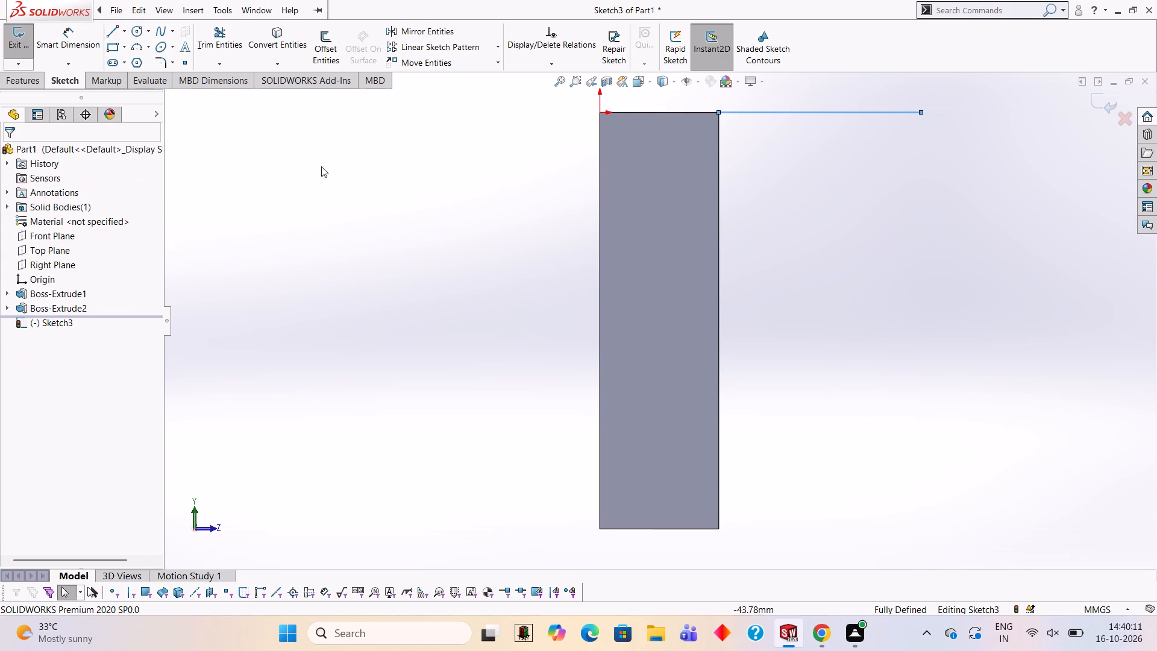
click(108, 32)
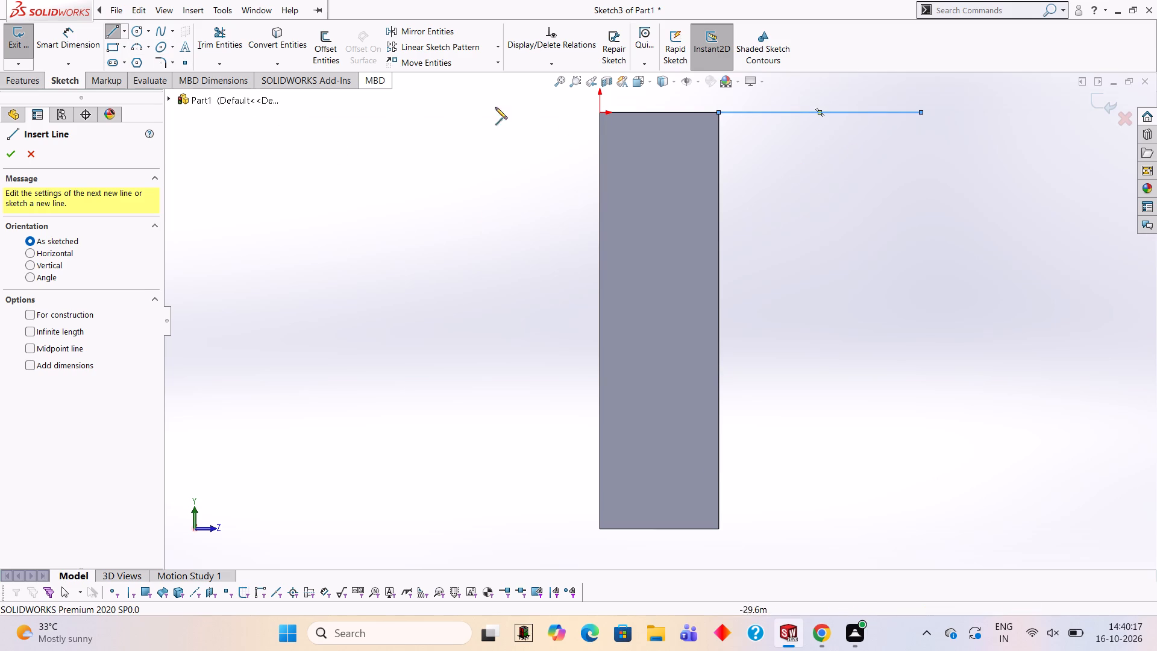
click(920, 112)
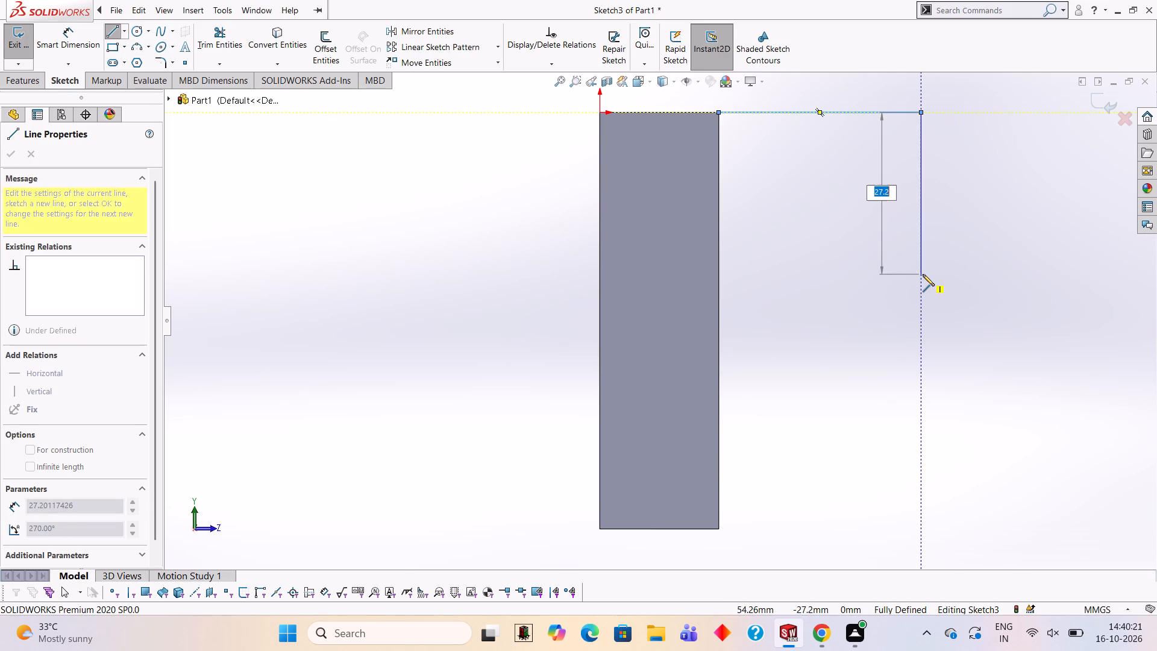
text(50)
key(Return)
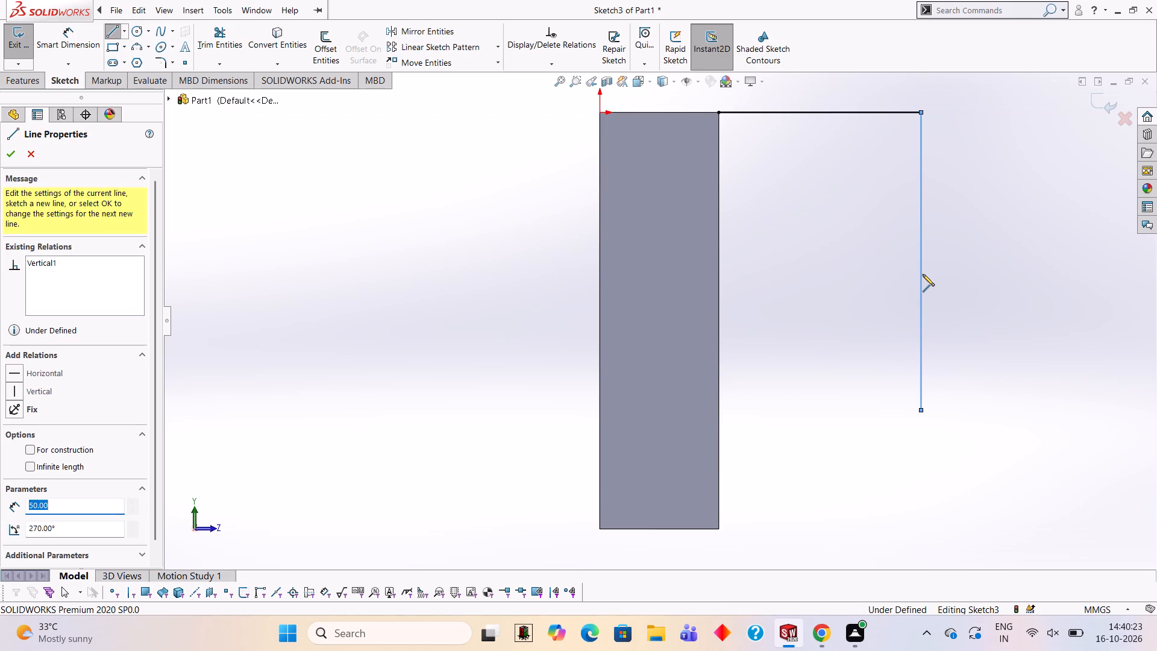
click(716, 407)
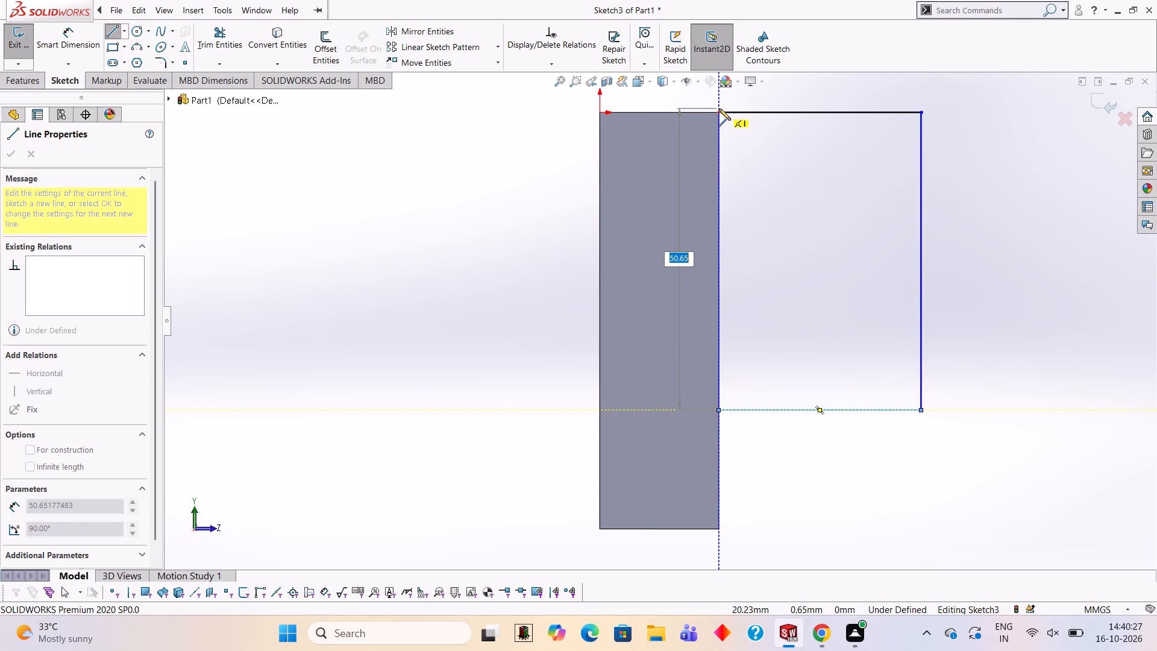
click(719, 112)
key(Escape)
Extrude the 34 x 50 mm rectangle as a merged blind boss 16 mm deep, with the direction reversed into the part.
scroll(962, 212, up, 1)
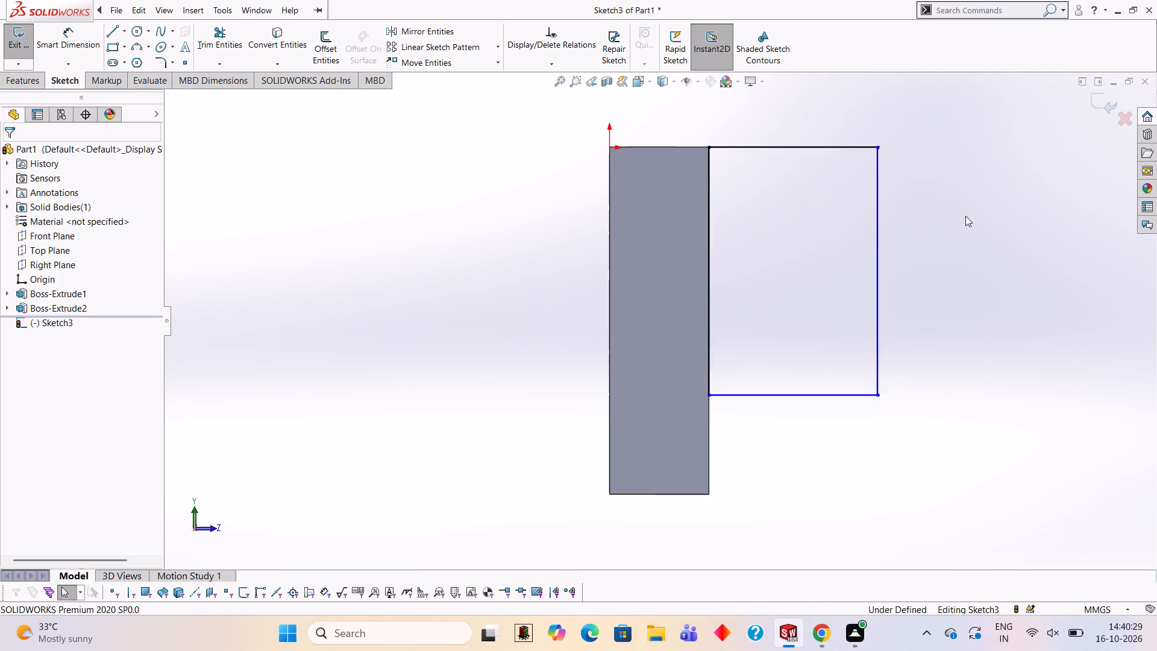
scroll(965, 216, up, 1)
middle_drag(965, 220, 911, 222)
scroll(945, 221, down, 1)
click(34, 80)
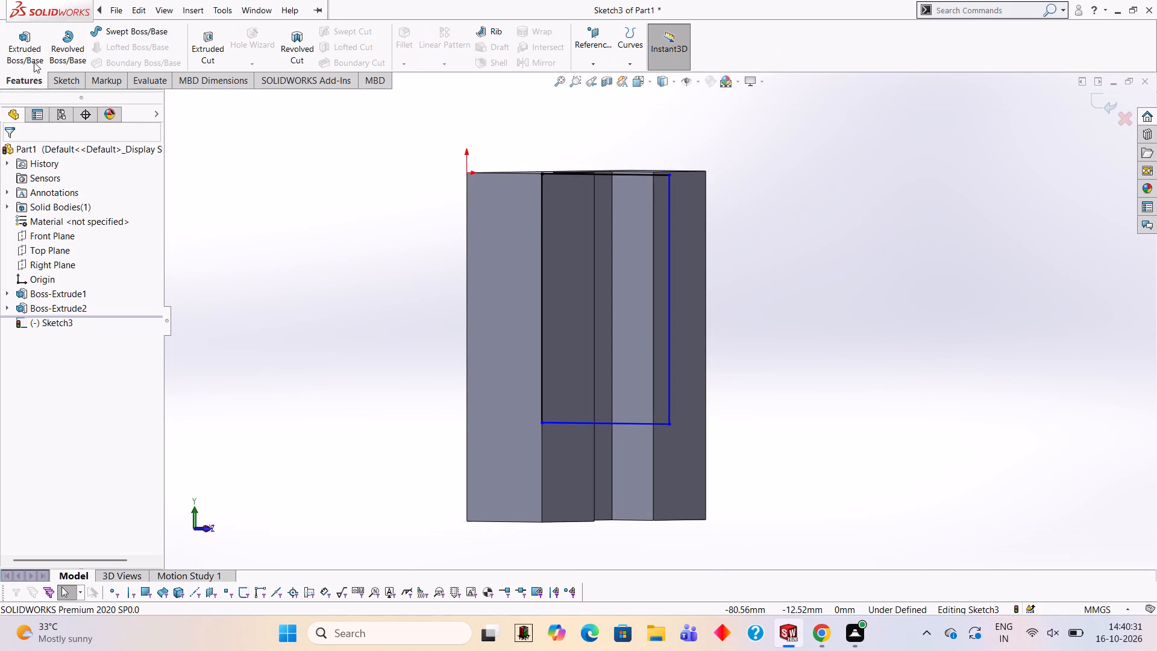
click(34, 46)
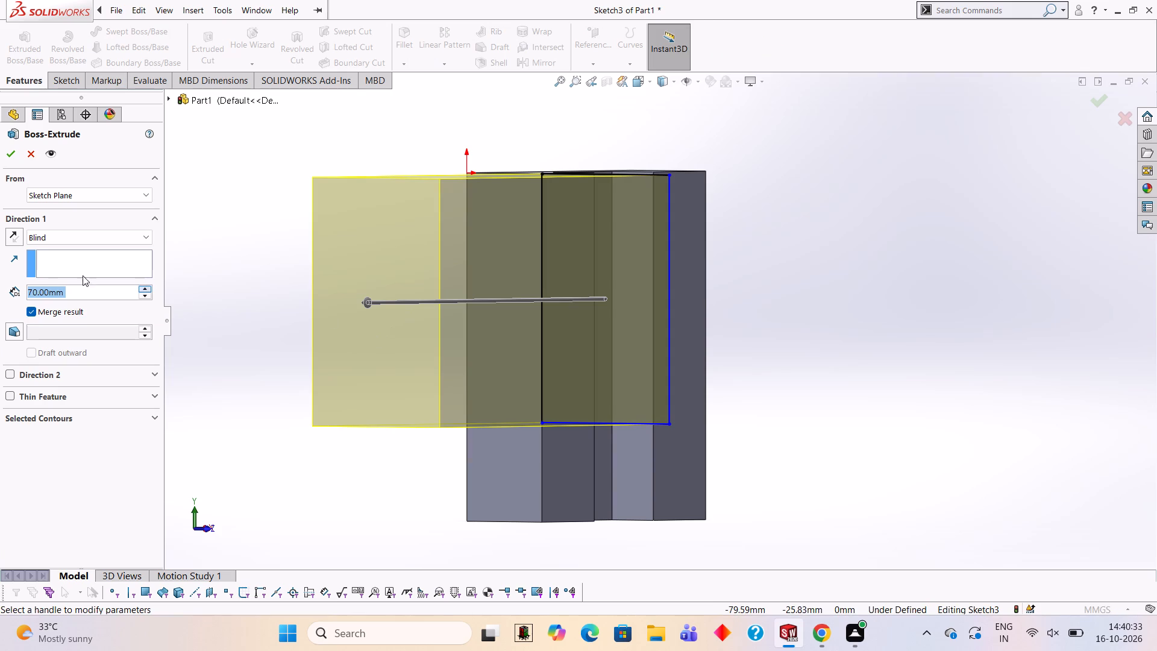
click(11, 234)
middle_drag(826, 242, 747, 243)
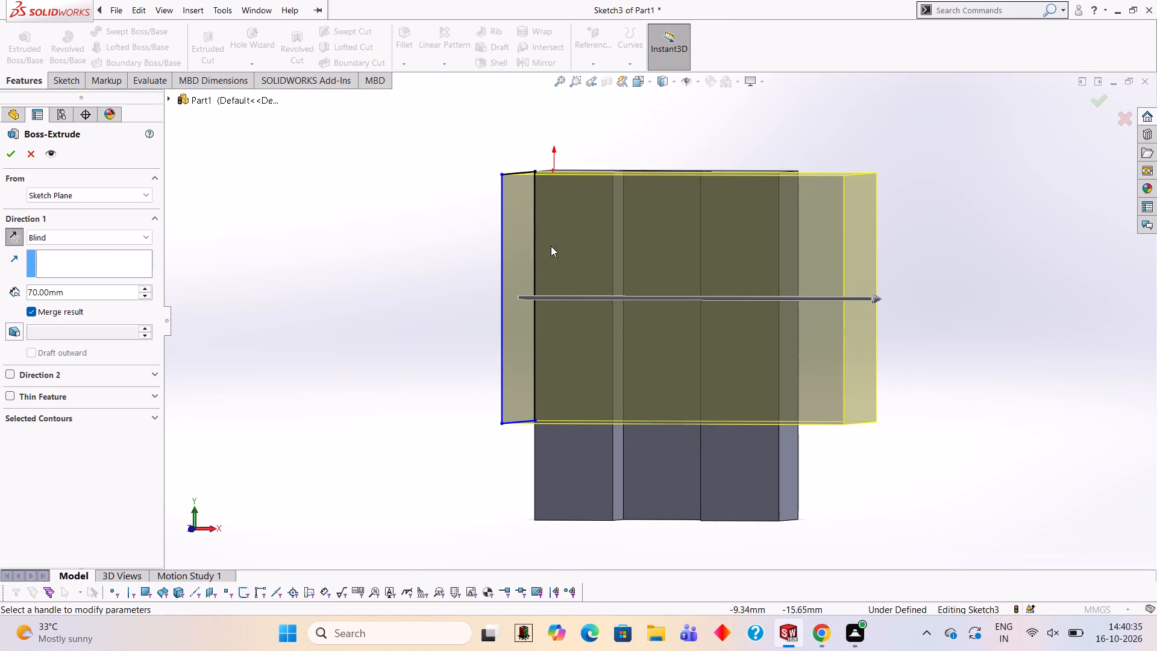
middle_drag(731, 193, 721, 329)
click(113, 299)
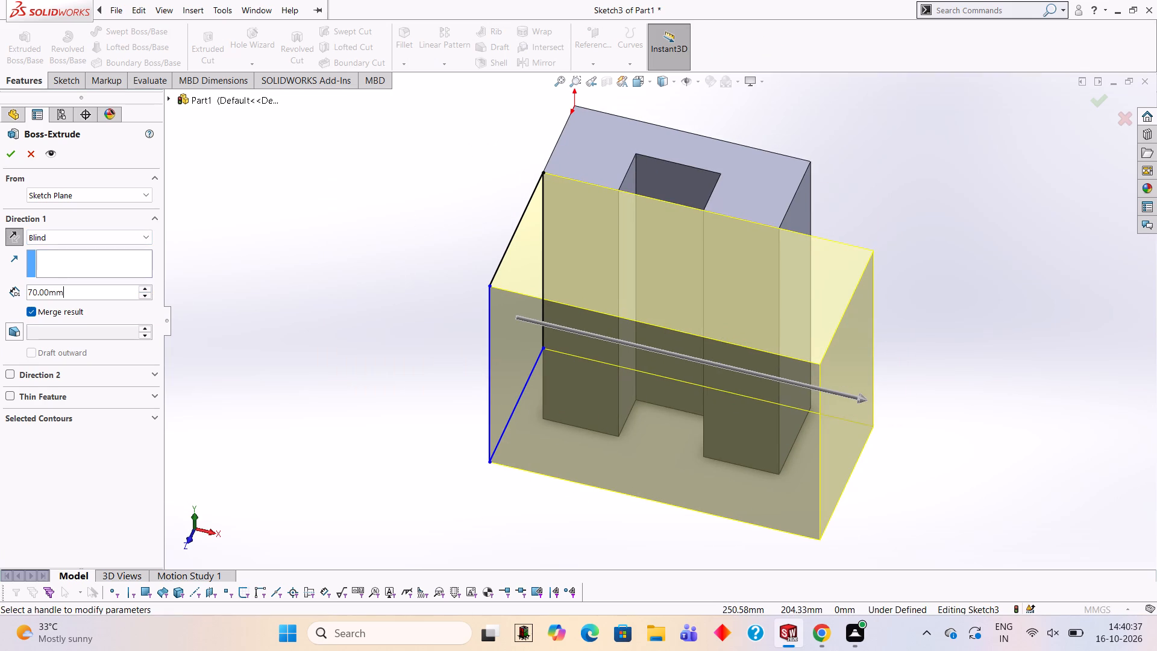
key(BackSpace)
key(BackSpace)
key(BackSpace)
key(BackSpace)
key(BackSpace)
key(BackSpace)
key(BackSpace)
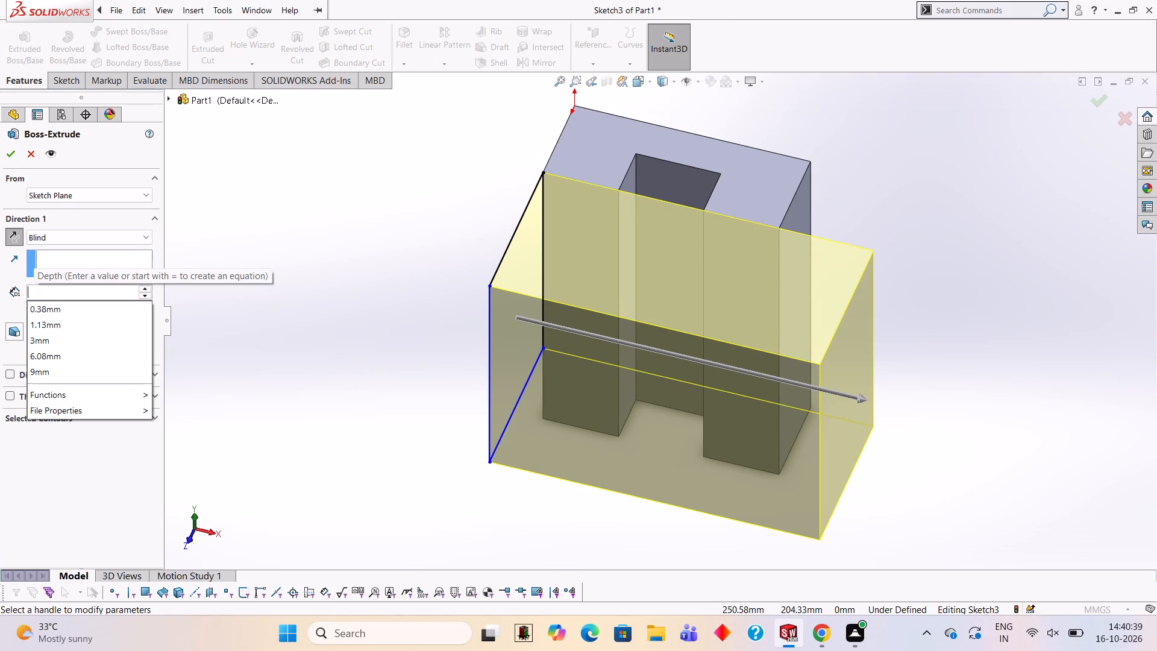
key(1)
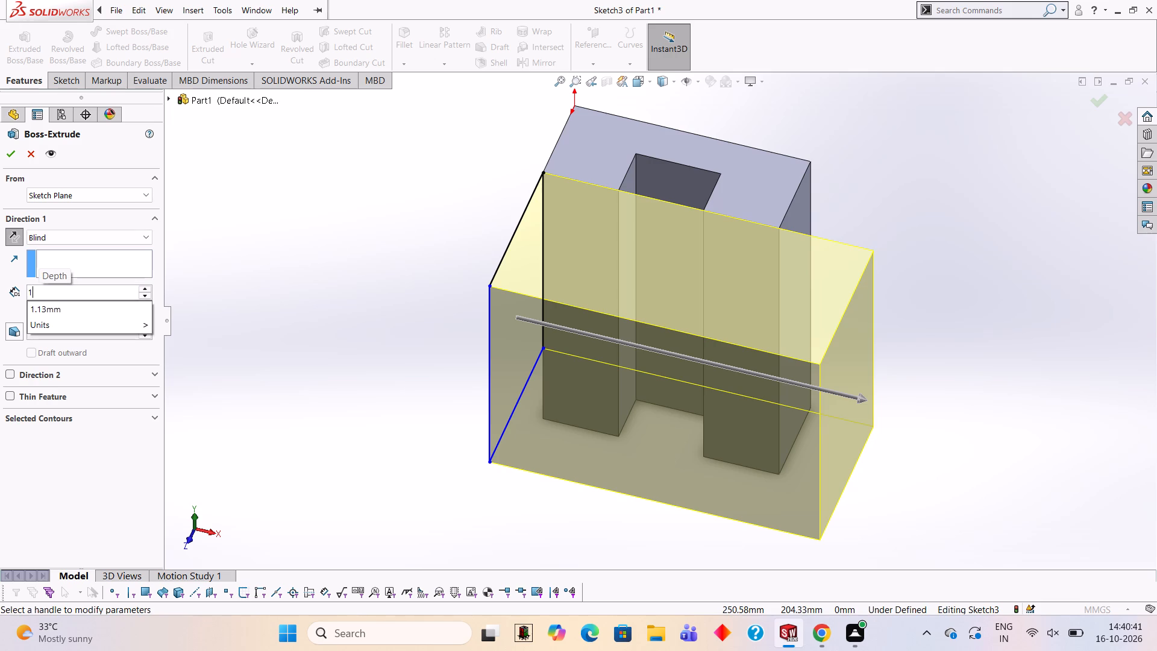
key(6)
key(Return)
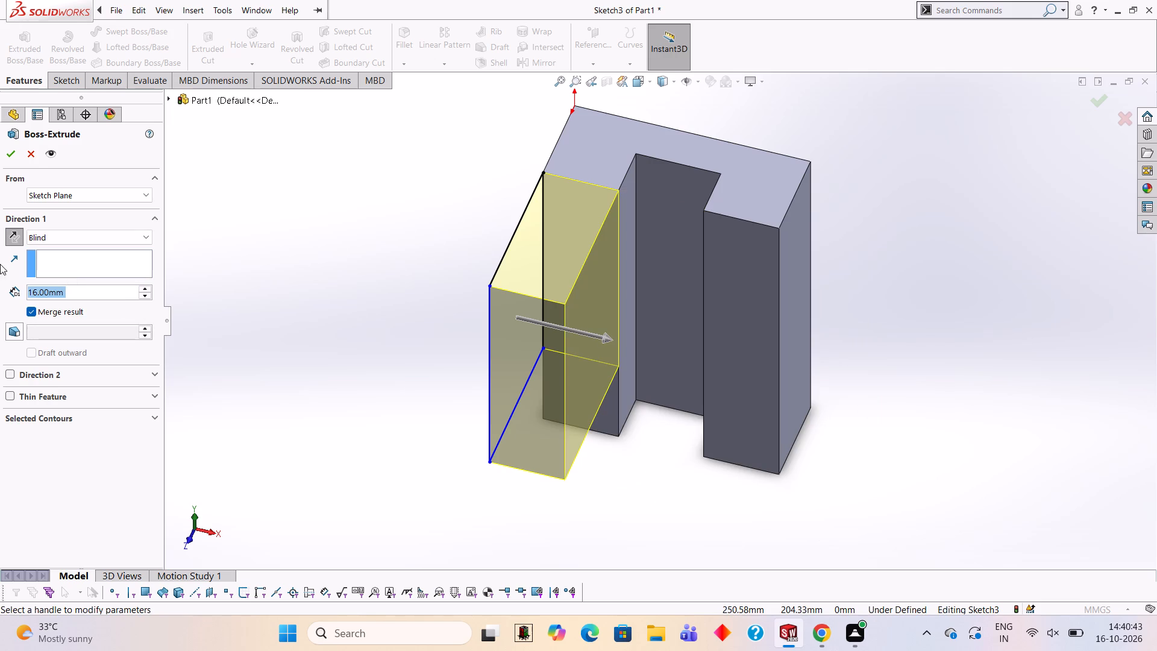
click(10, 151)
click(216, 243)
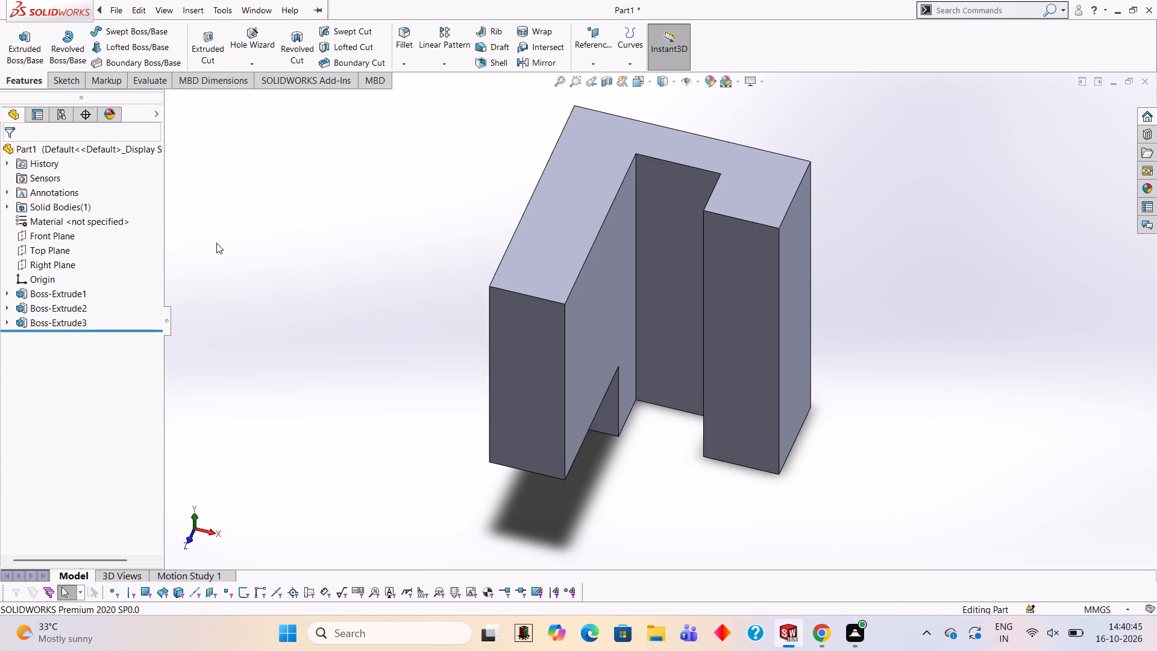
Sketch a closed 34 x 50 mm rectangle on the opposite outer side face, tracing the first arm's outline from the face's upper outer corner.
middle_drag(493, 389, 507, 234)
middle_drag(624, 284, 527, 342)
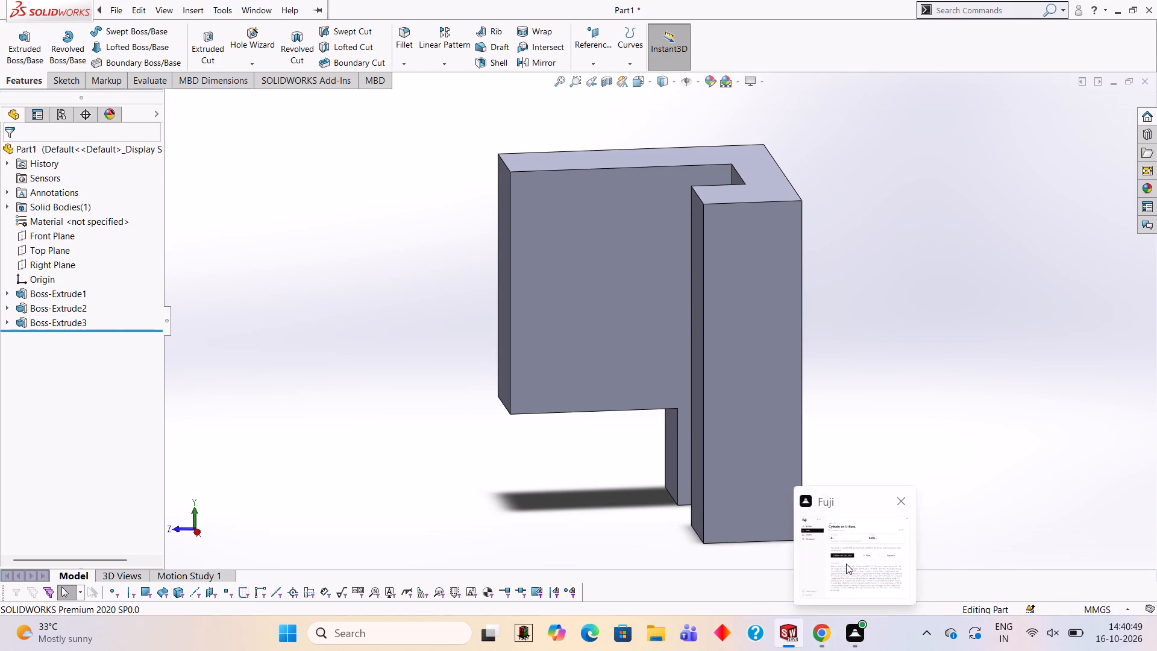
click(744, 283)
click(795, 247)
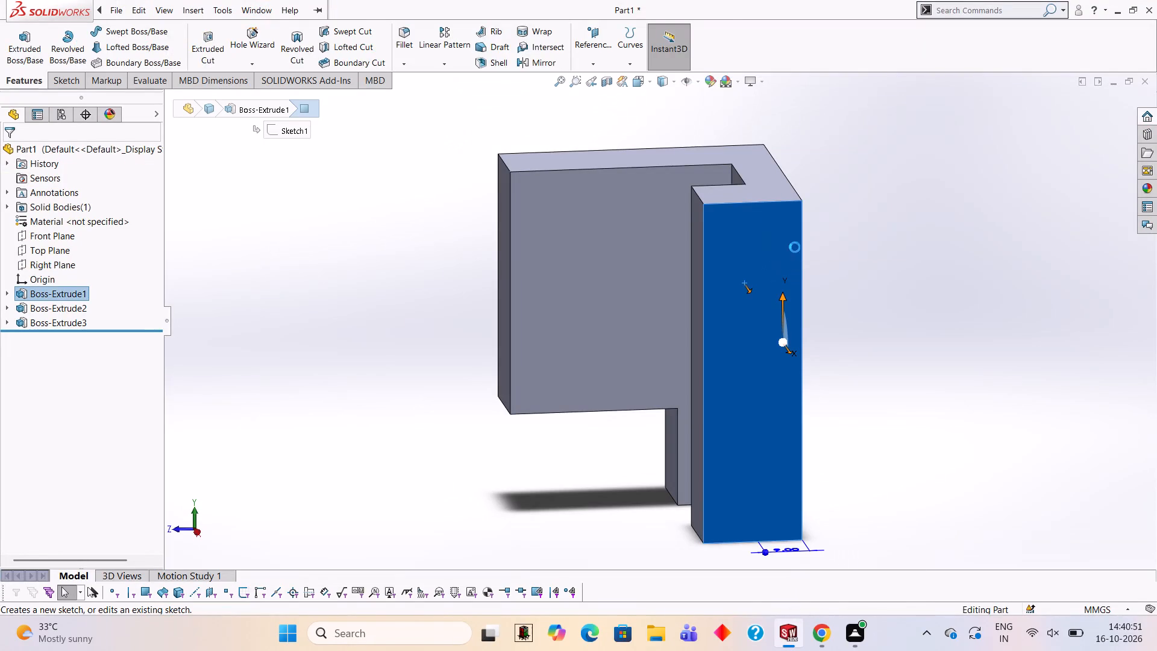
key(ctrl+8)
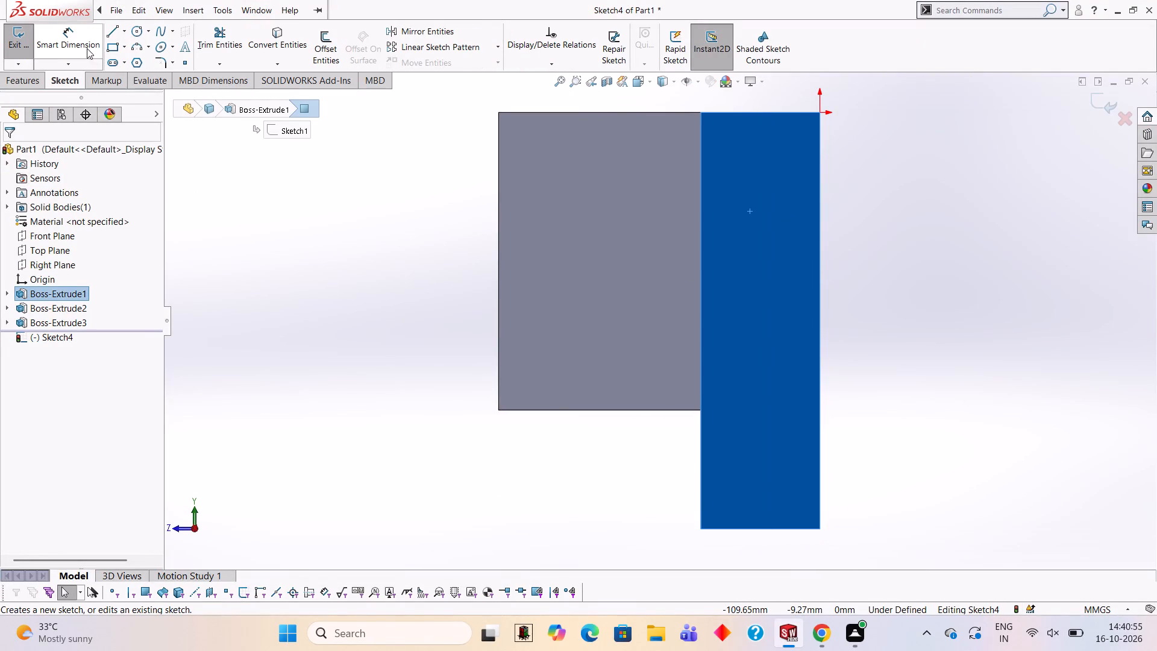
click(112, 31)
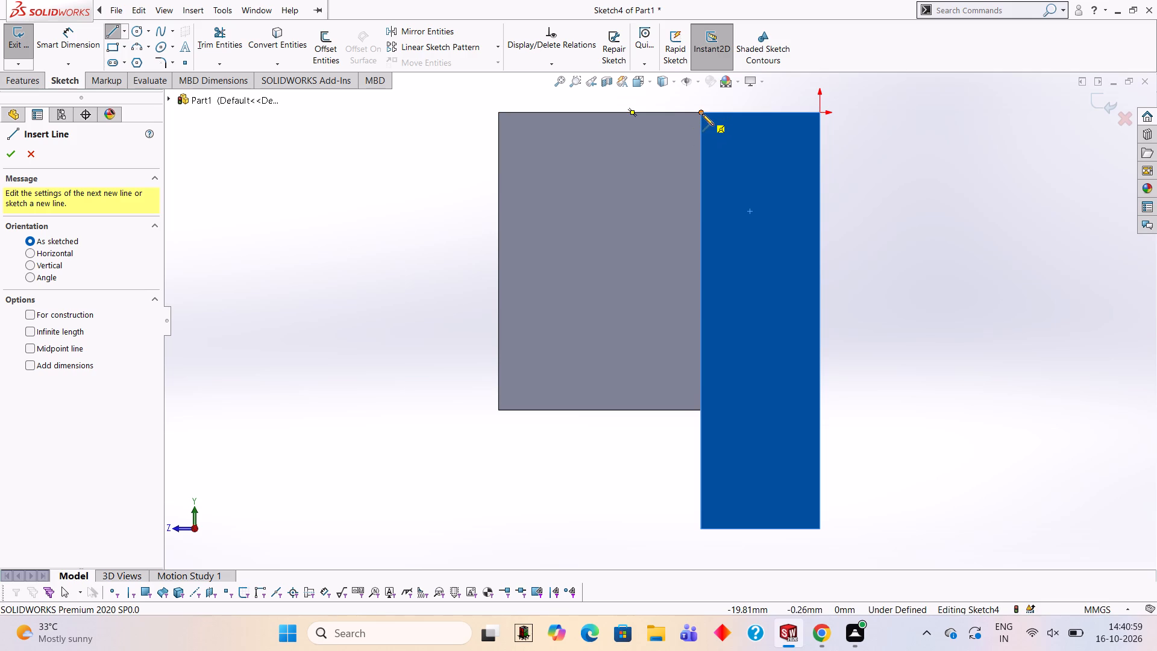
click(702, 114)
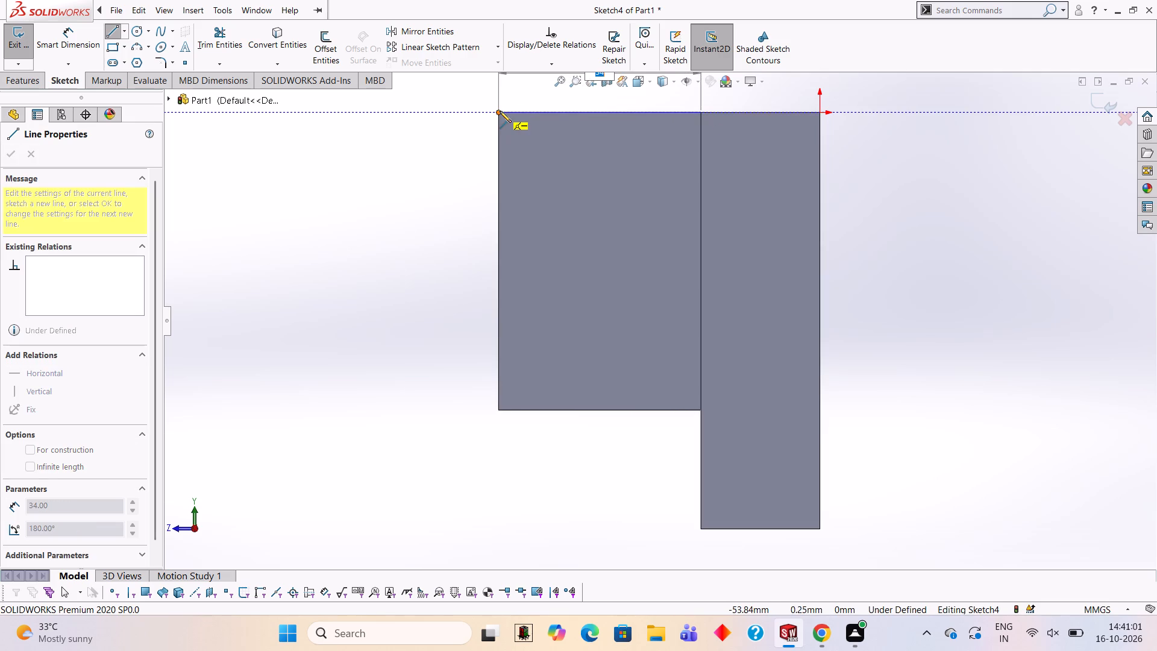
click(497, 111)
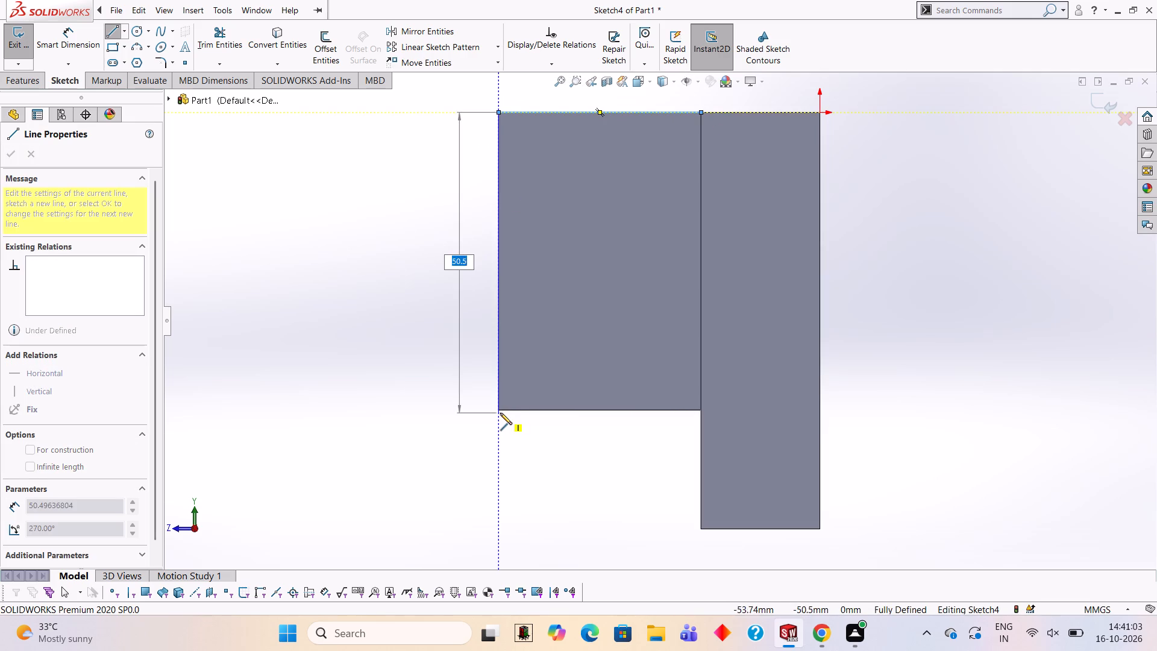
click(500, 410)
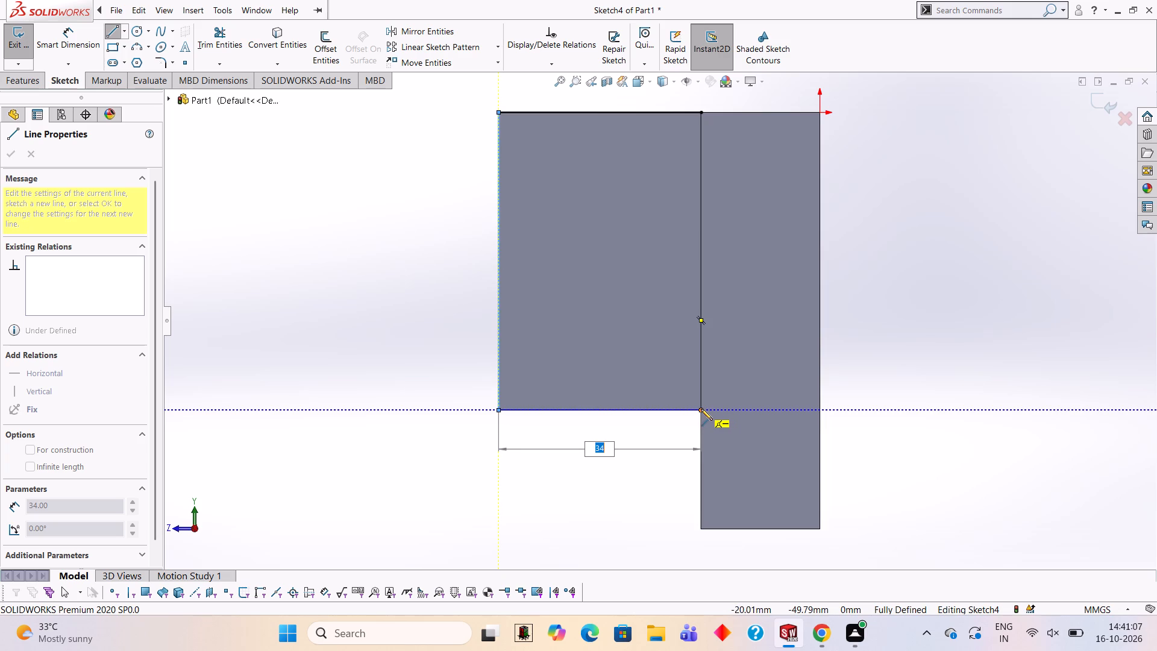
click(701, 409)
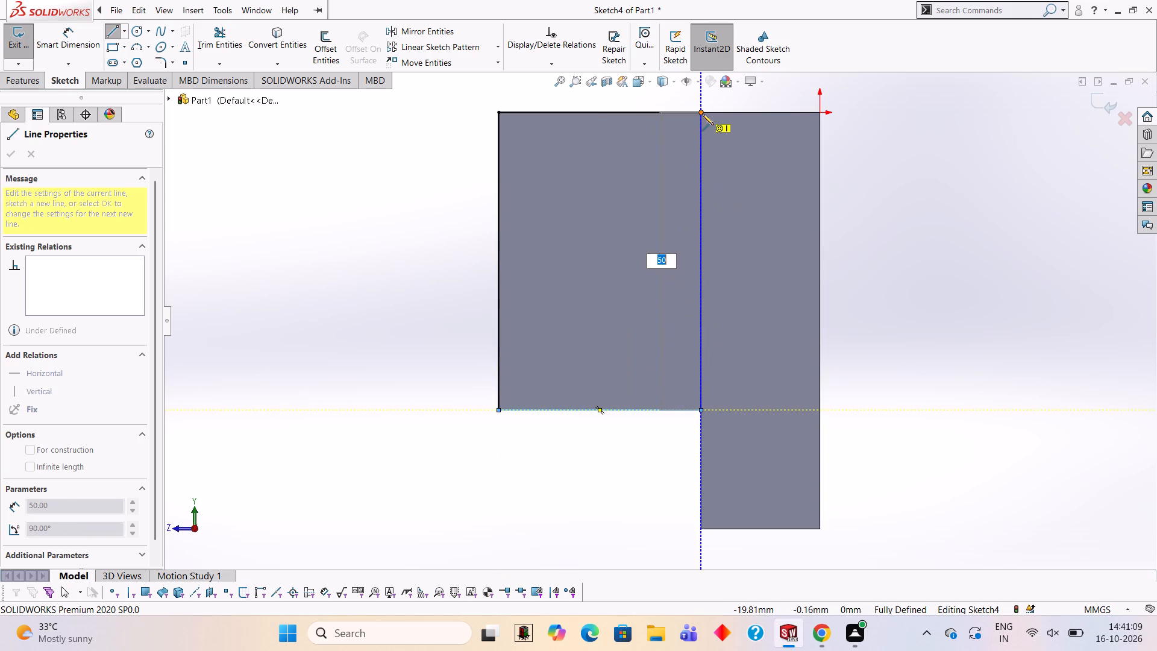
click(700, 112)
Extrude the second rectangle as a merged blind boss 16 mm deep, with the direction reversed into the part.
middle_drag(826, 257, 895, 286)
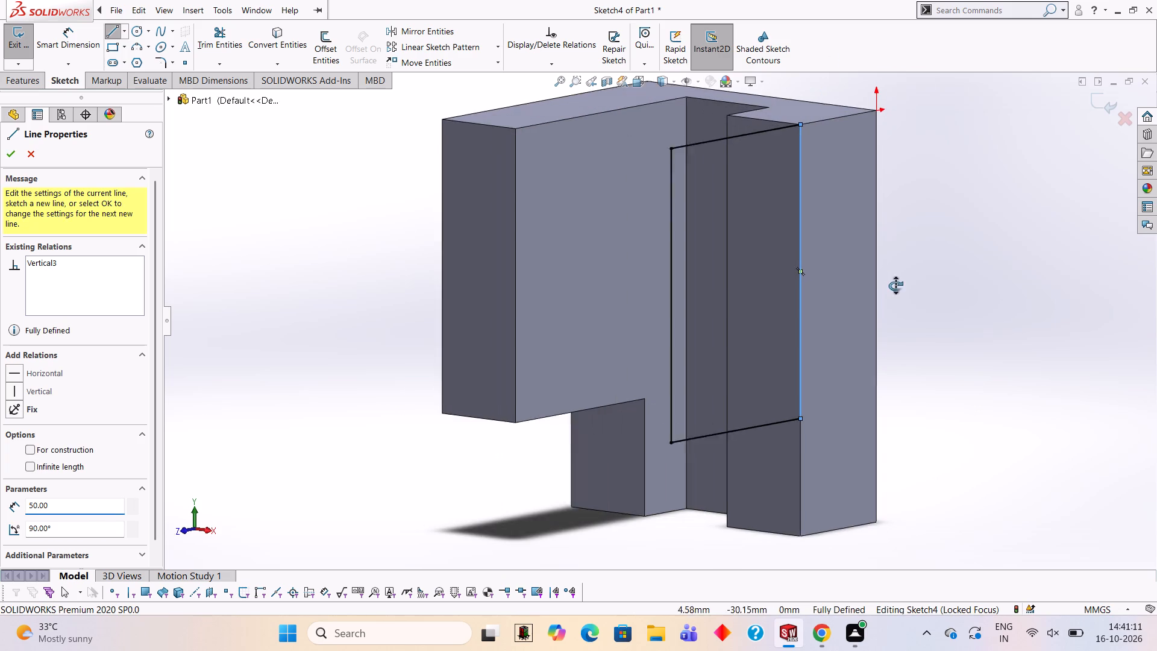
middle_drag(895, 286, 900, 288)
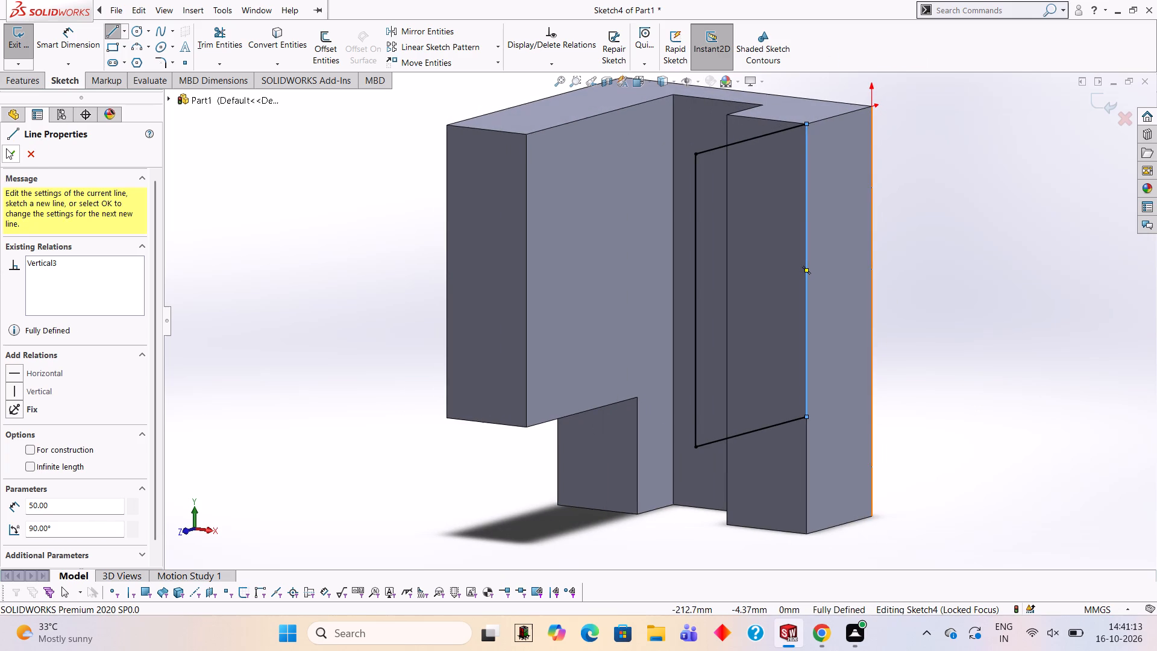
click(6, 148)
click(22, 81)
click(32, 49)
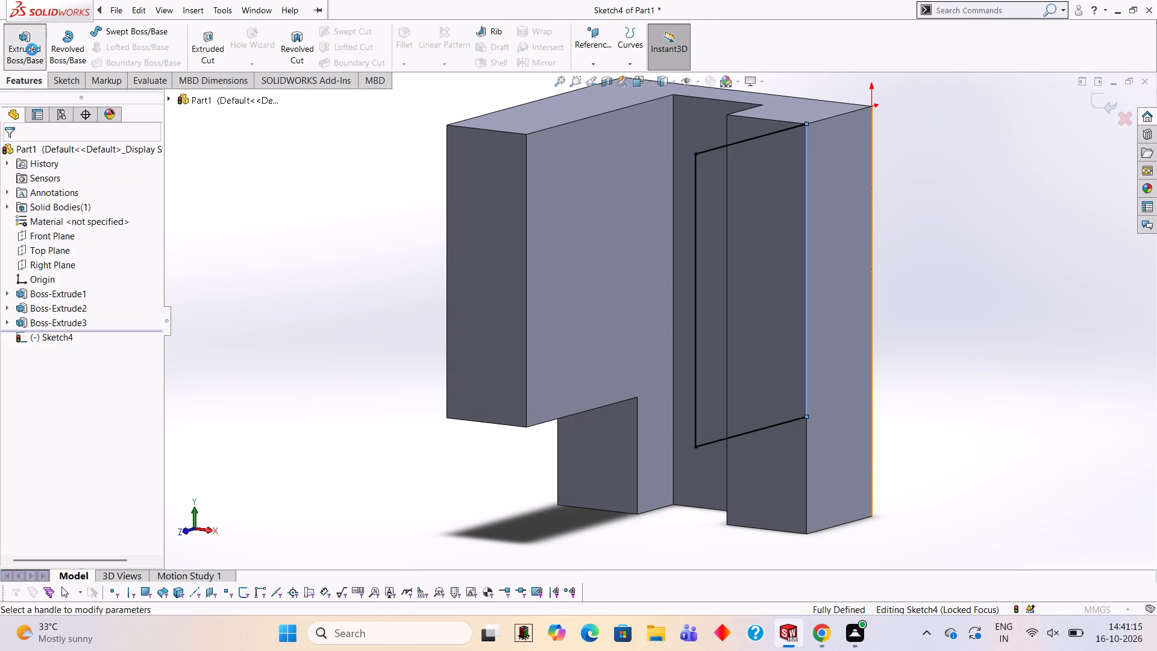
click(17, 241)
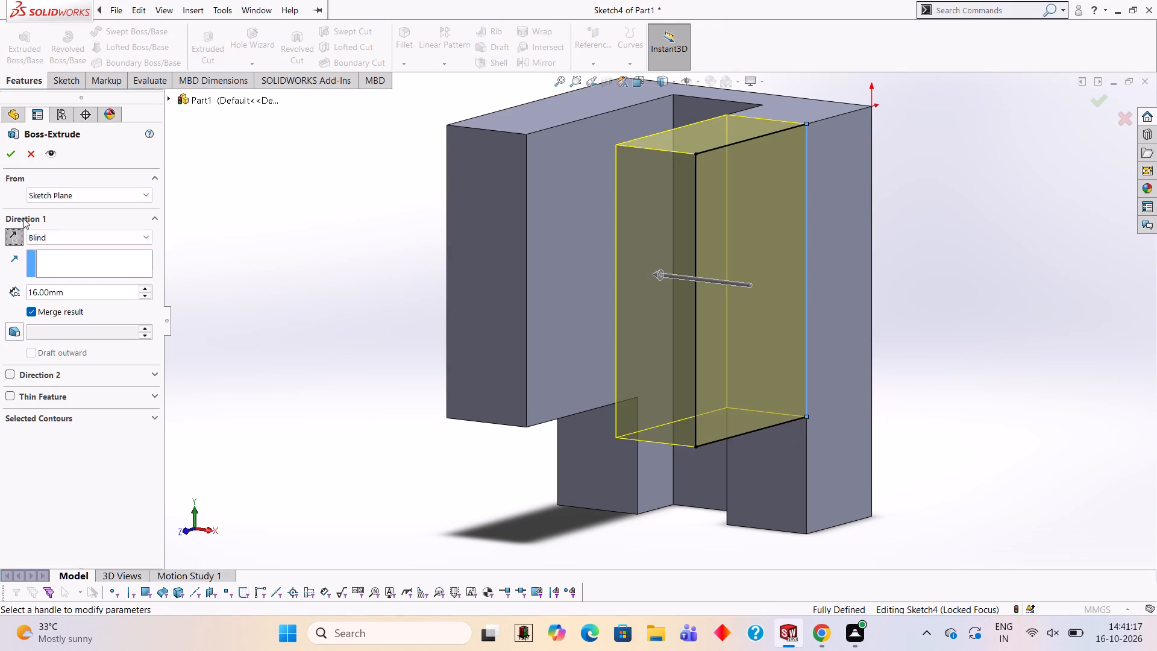
click(13, 151)
click(201, 202)
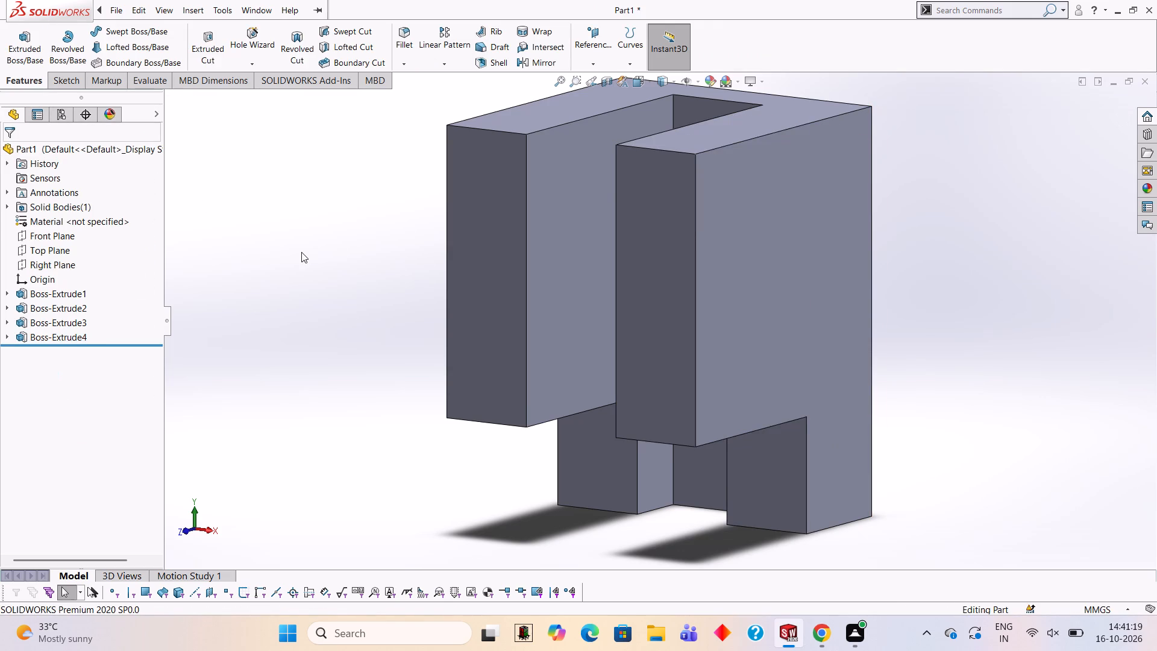
Open a new sketch on the L-shaped outer side face at the origin side and view it straight on.
scroll(301, 252, up, 2)
middle_drag(812, 352, 811, 288)
middle_drag(765, 414, 861, 389)
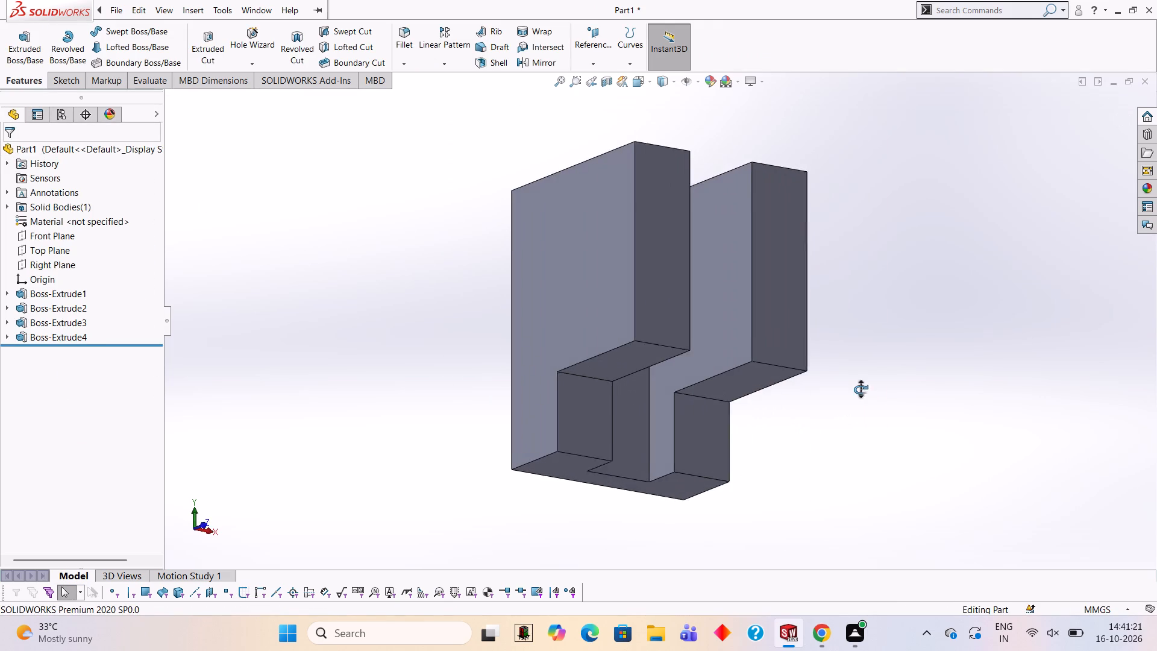
middle_drag(861, 389, 865, 370)
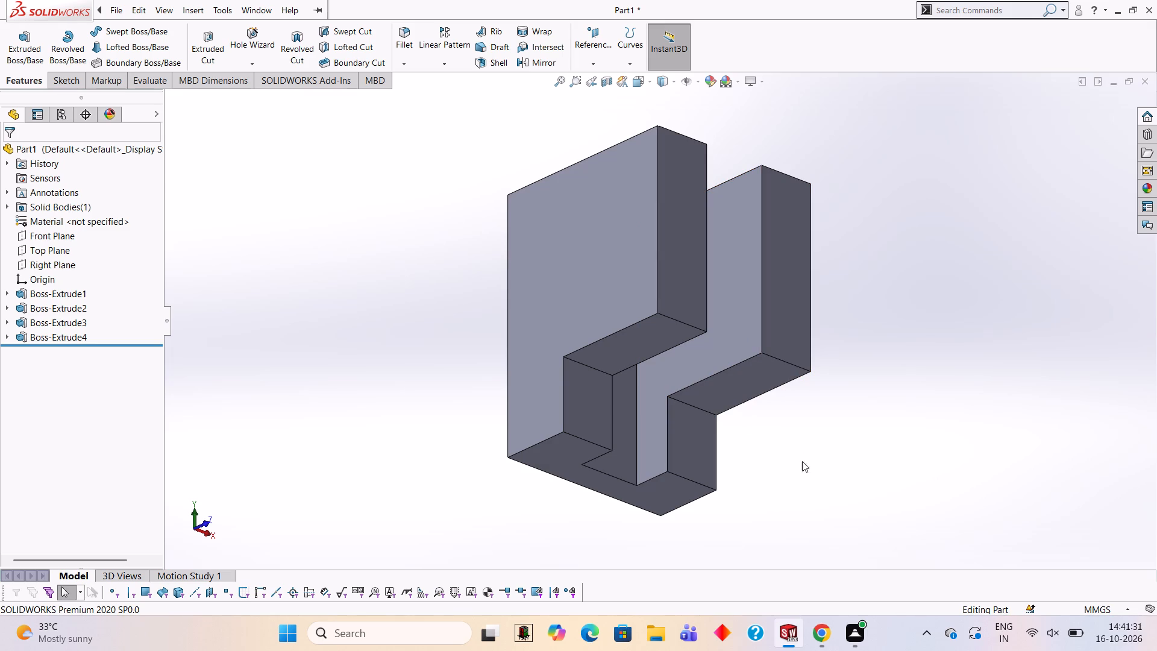
middle_drag(695, 330, 735, 435)
scroll(735, 435, down, 1)
click(557, 281)
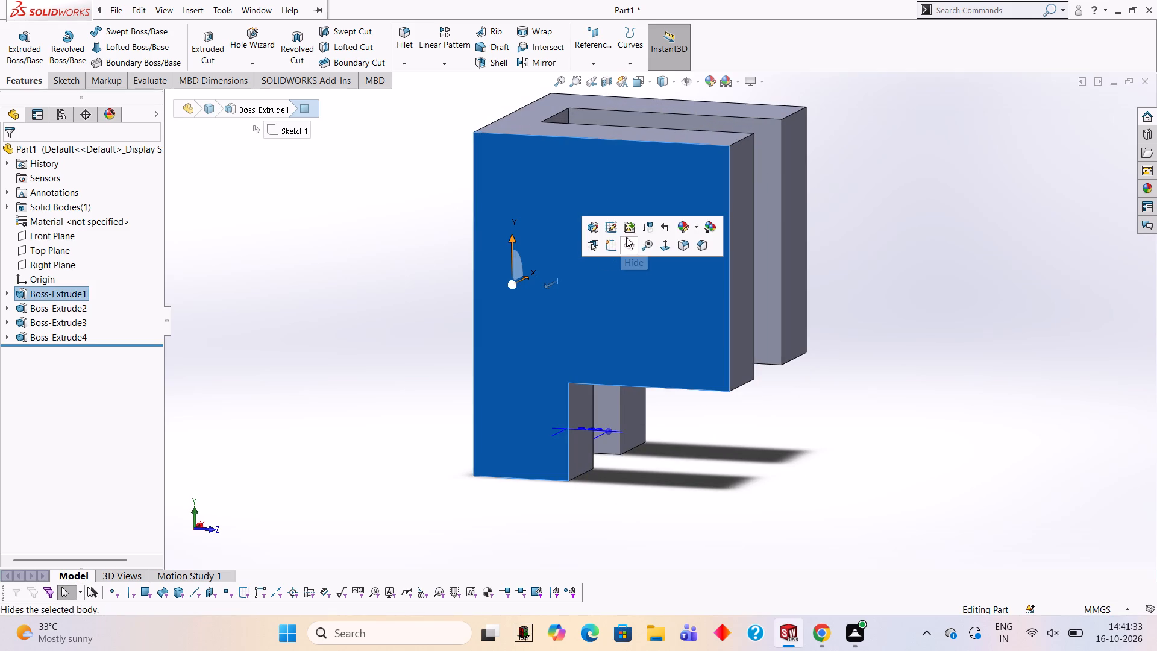
click(611, 249)
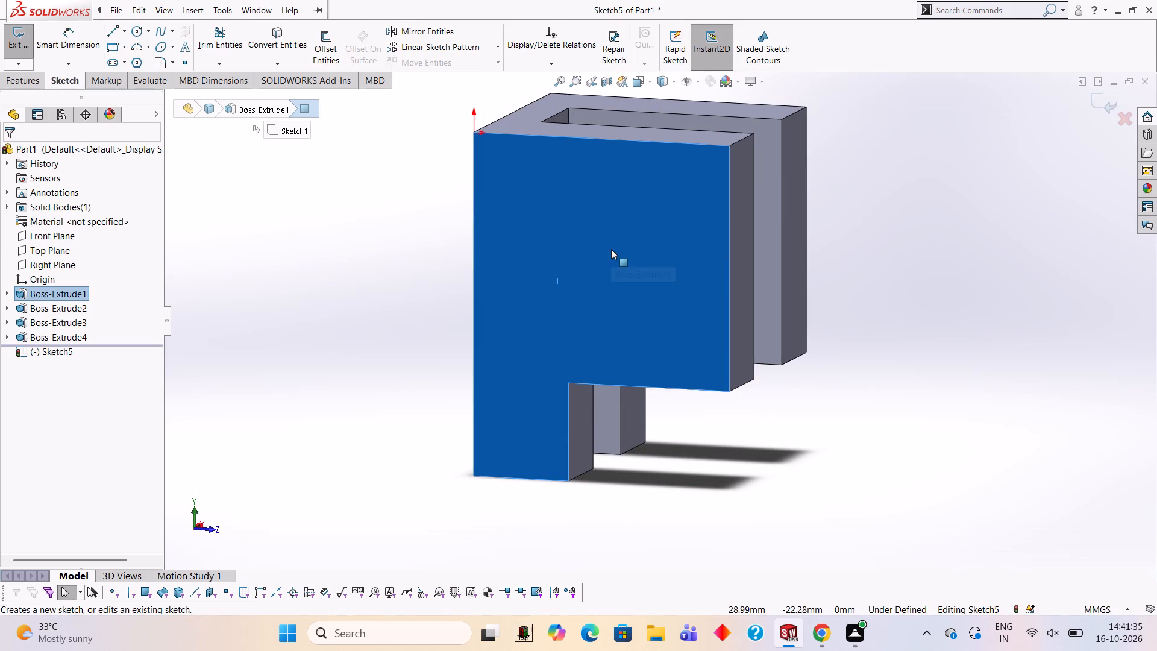
key(ctrl+8)
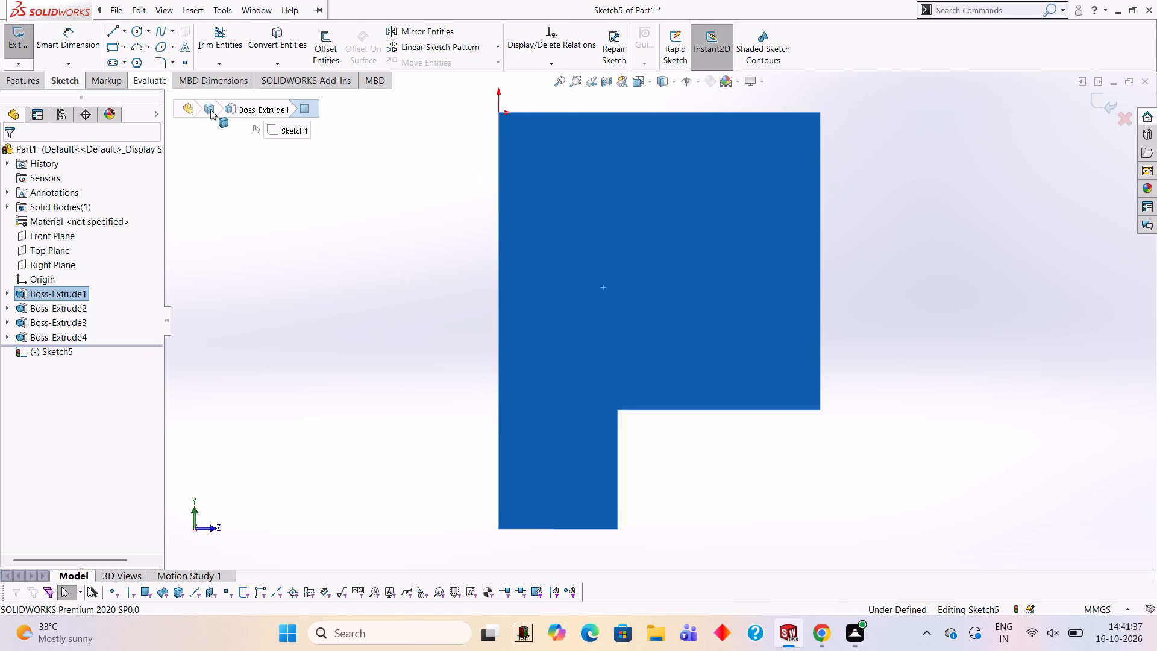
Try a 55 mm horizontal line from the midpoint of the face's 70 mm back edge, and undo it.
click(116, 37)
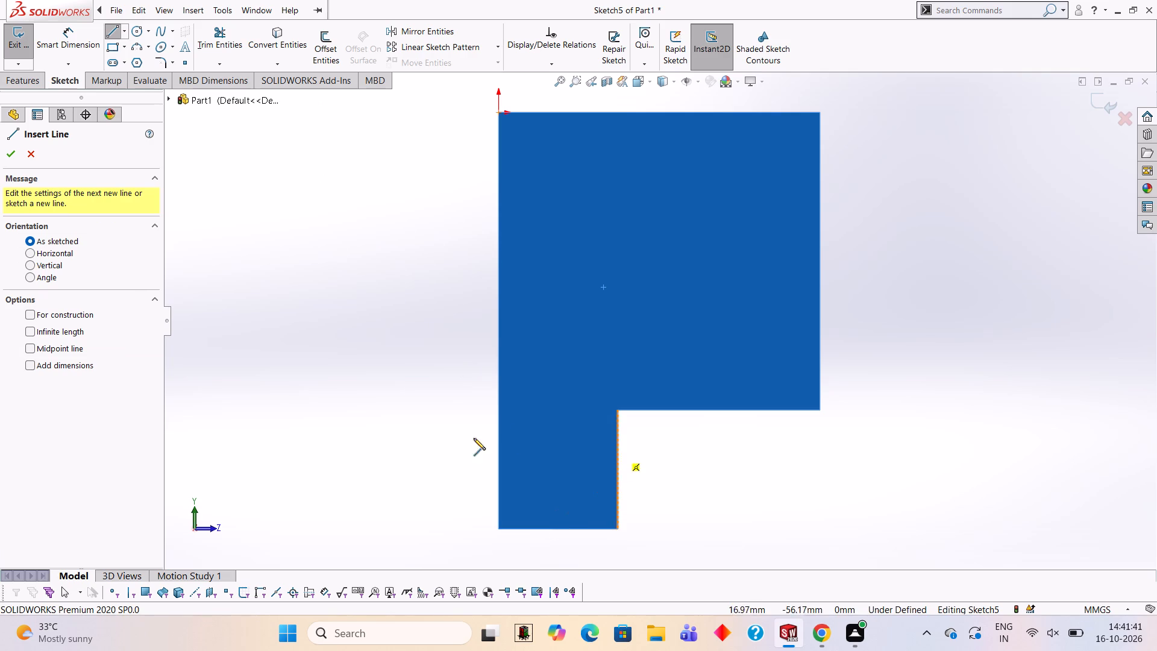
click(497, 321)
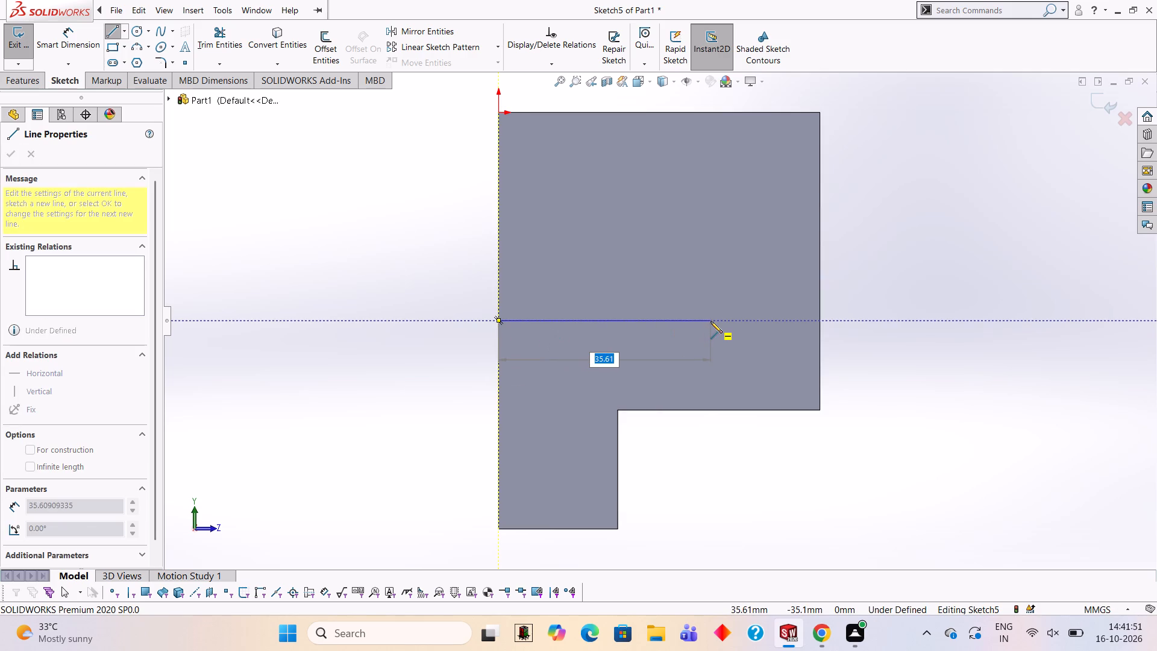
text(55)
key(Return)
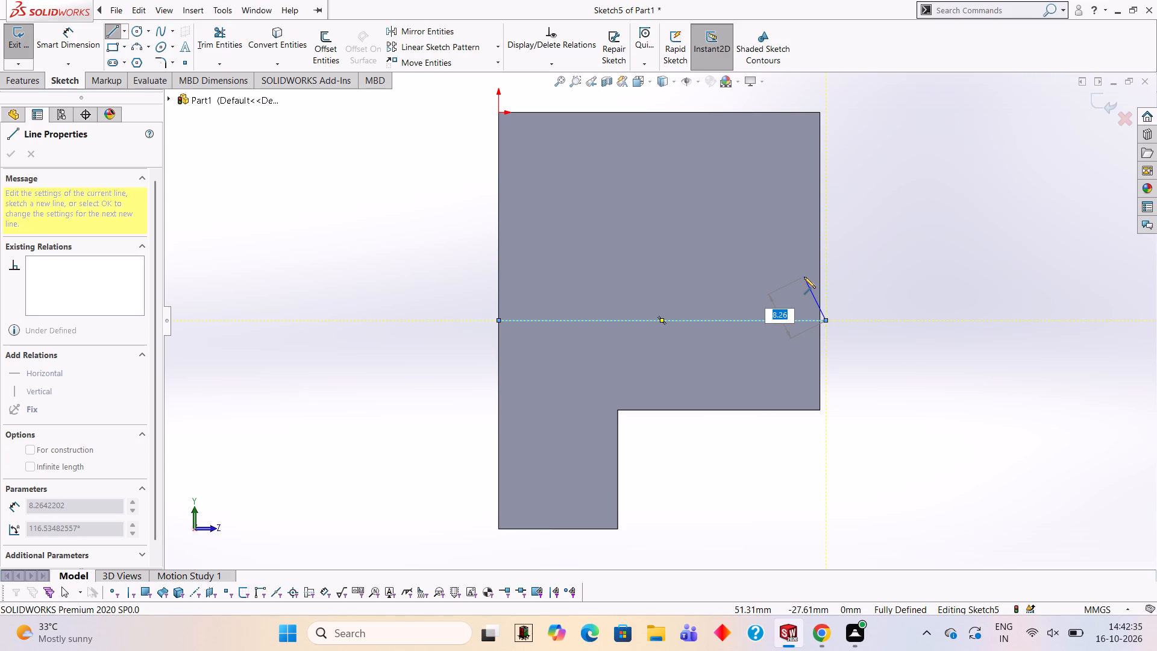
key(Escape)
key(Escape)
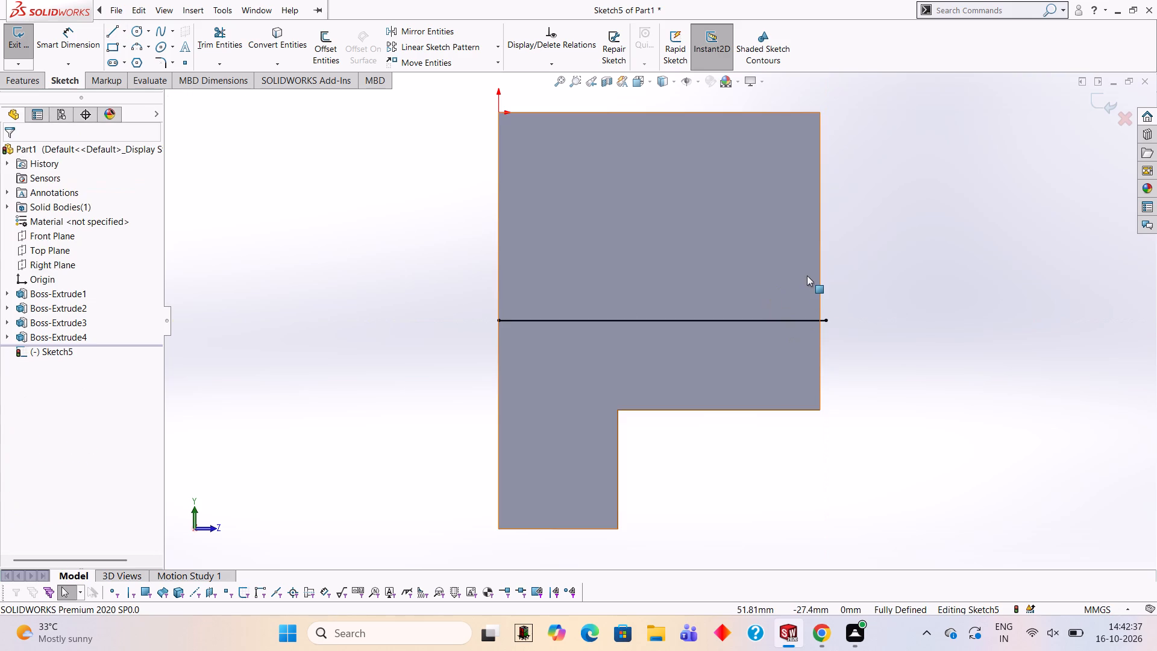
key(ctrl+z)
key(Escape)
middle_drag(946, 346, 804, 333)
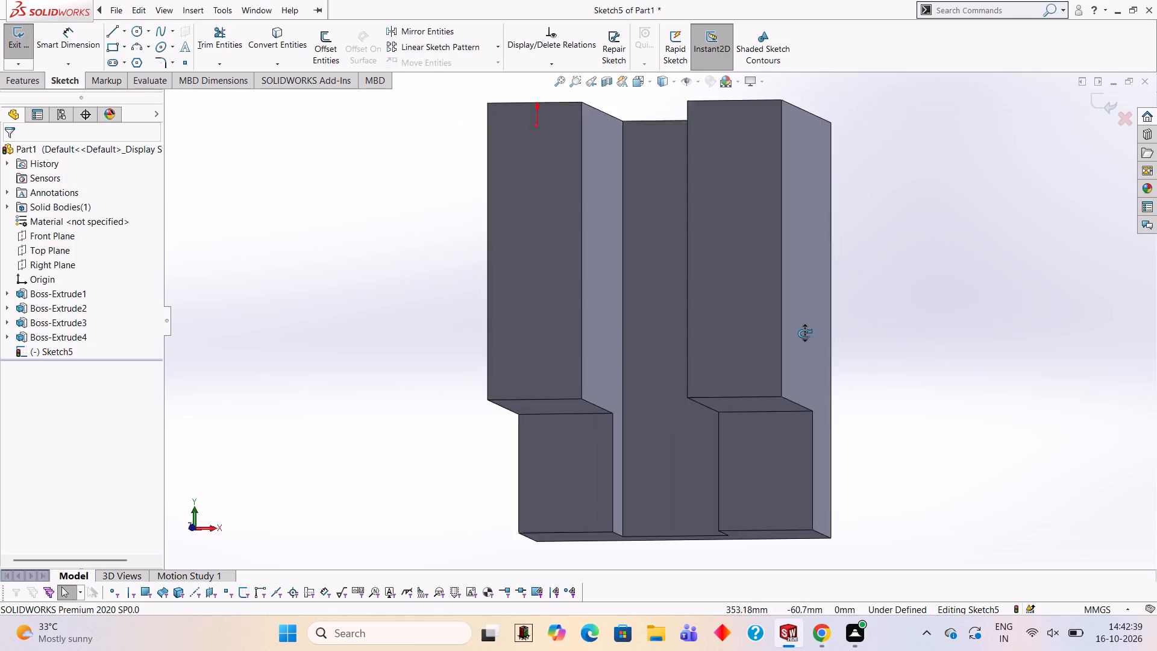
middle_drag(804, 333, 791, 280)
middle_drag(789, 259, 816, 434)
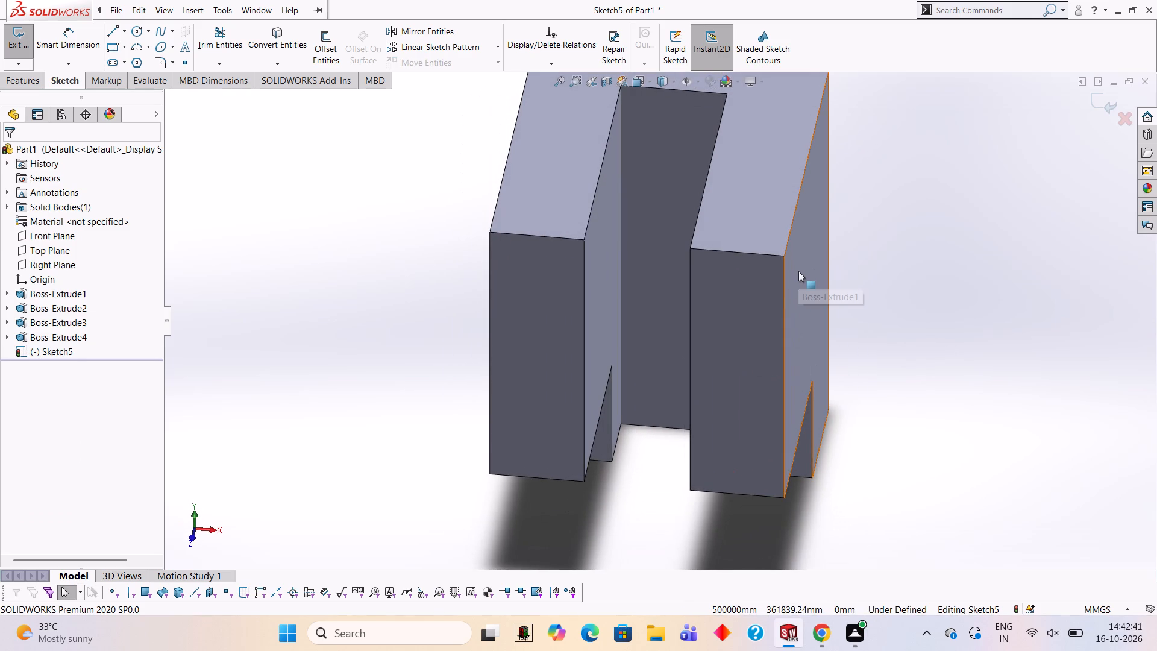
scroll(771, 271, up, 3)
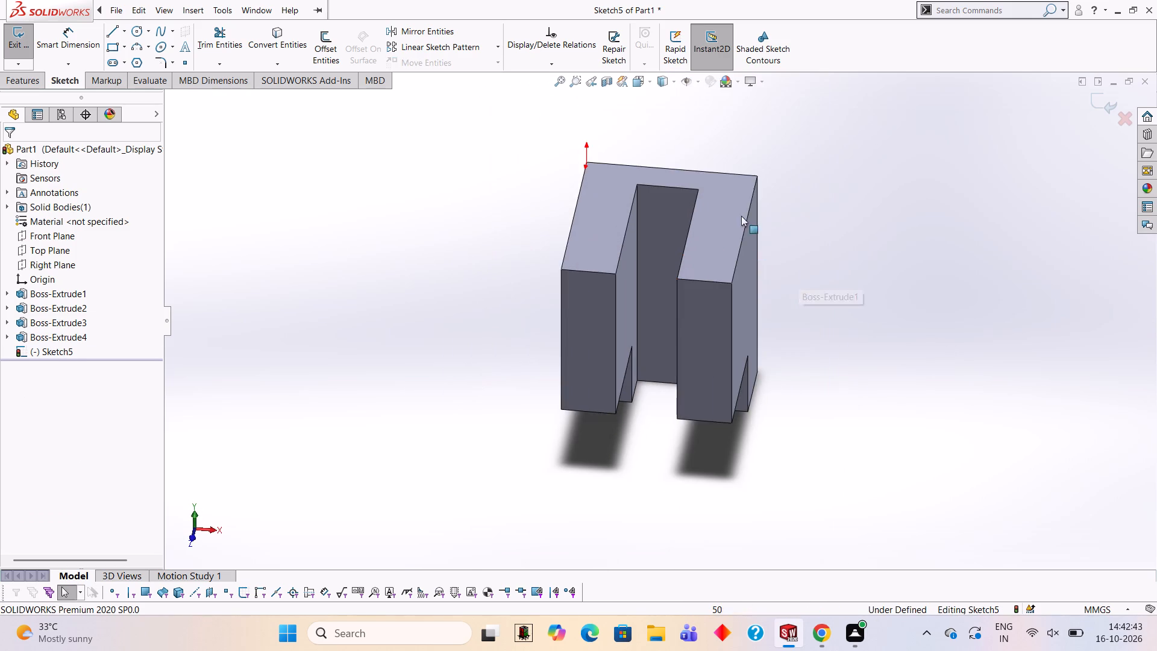
Exit the empty sketch on the side face.
middle_drag(733, 207, 734, 362)
click(668, 234)
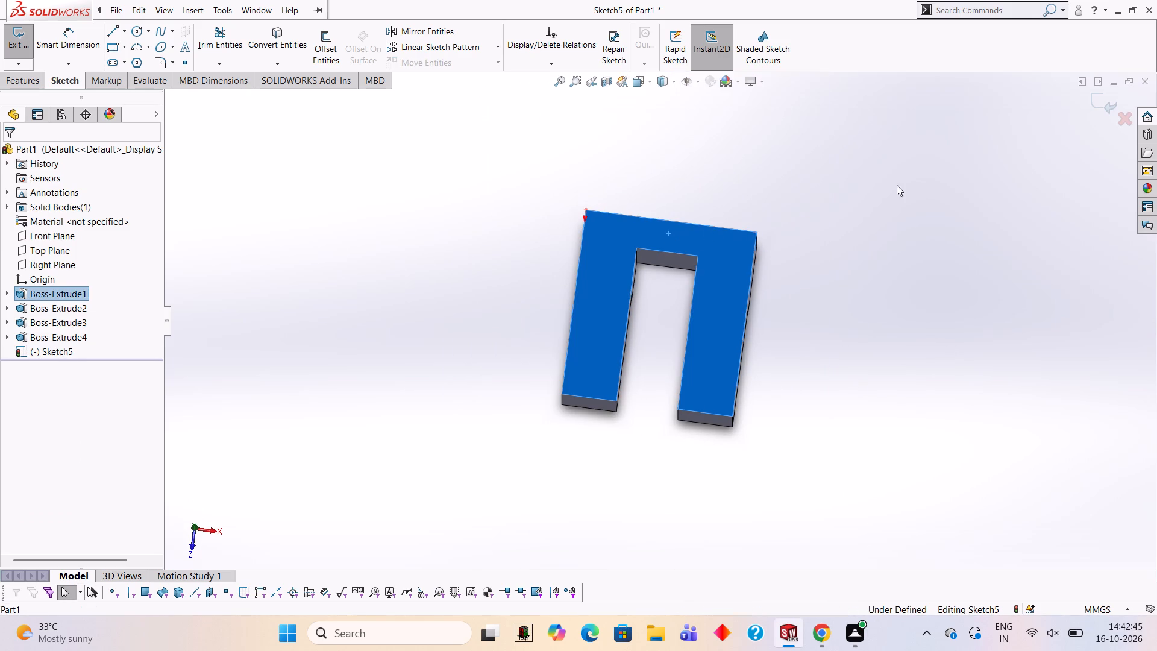
click(1103, 91)
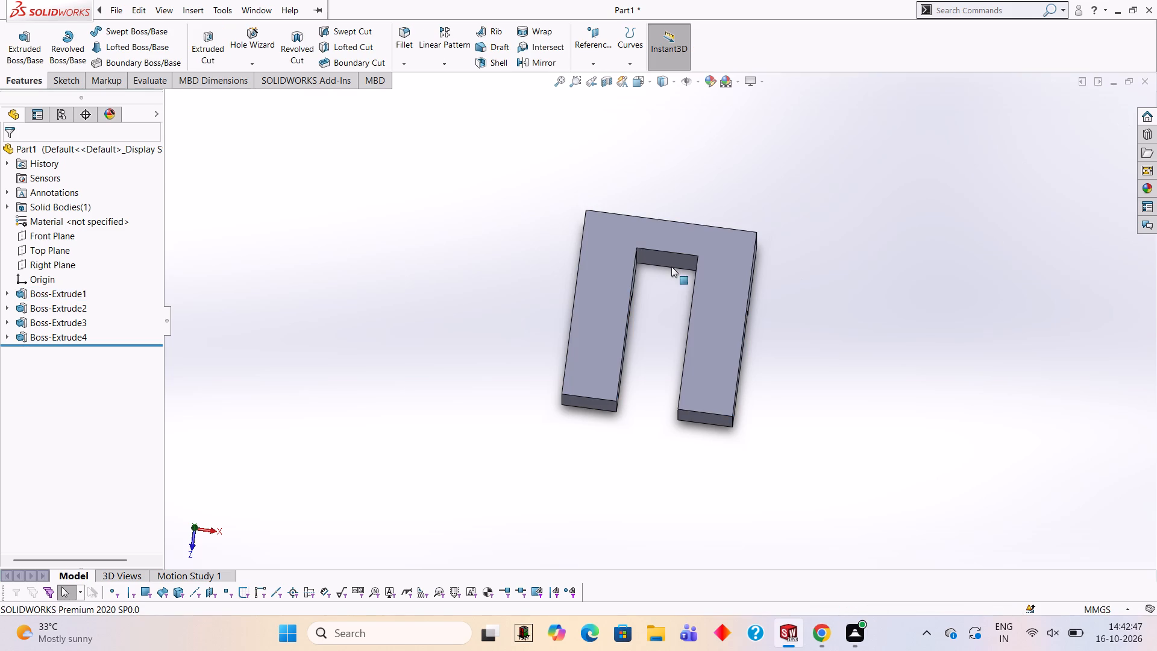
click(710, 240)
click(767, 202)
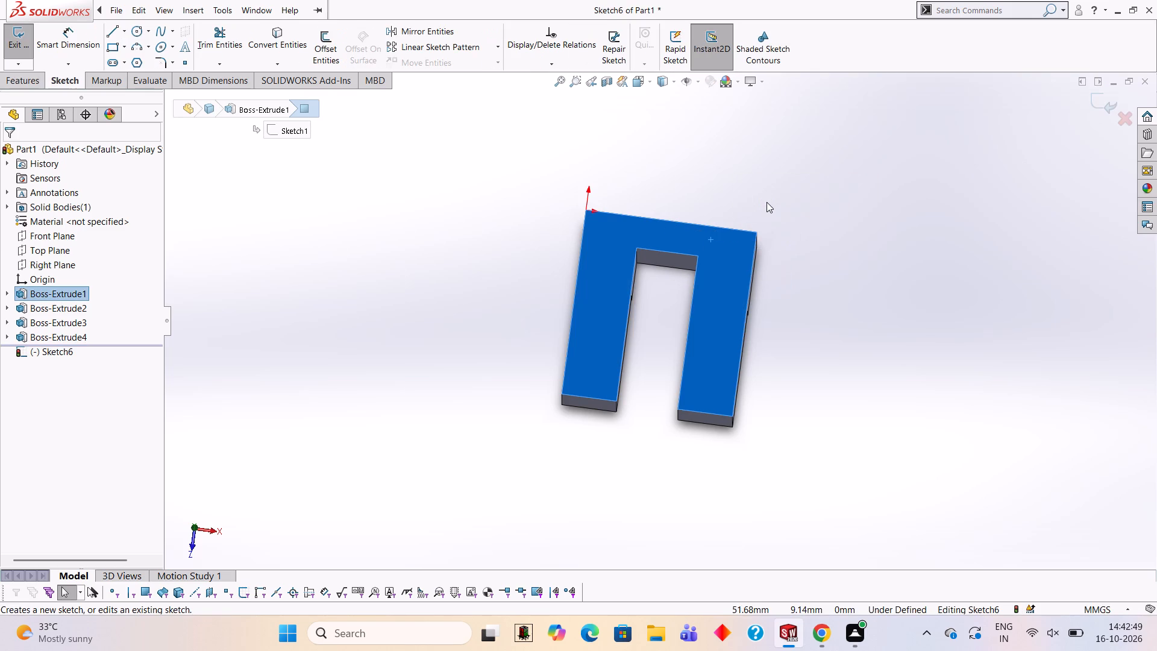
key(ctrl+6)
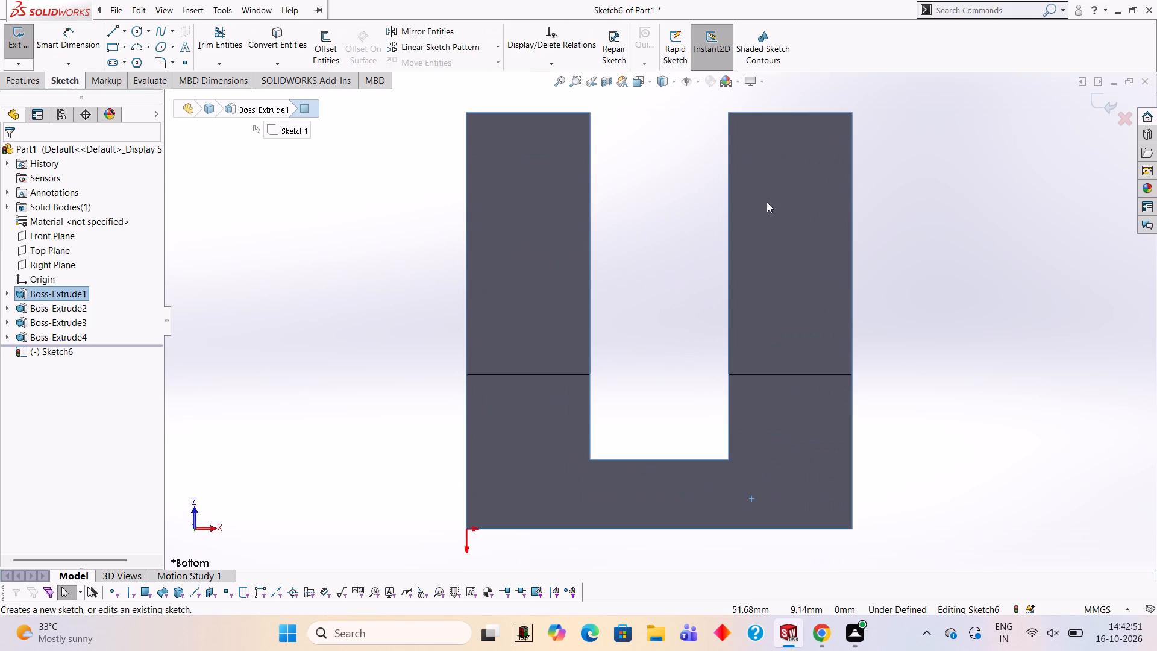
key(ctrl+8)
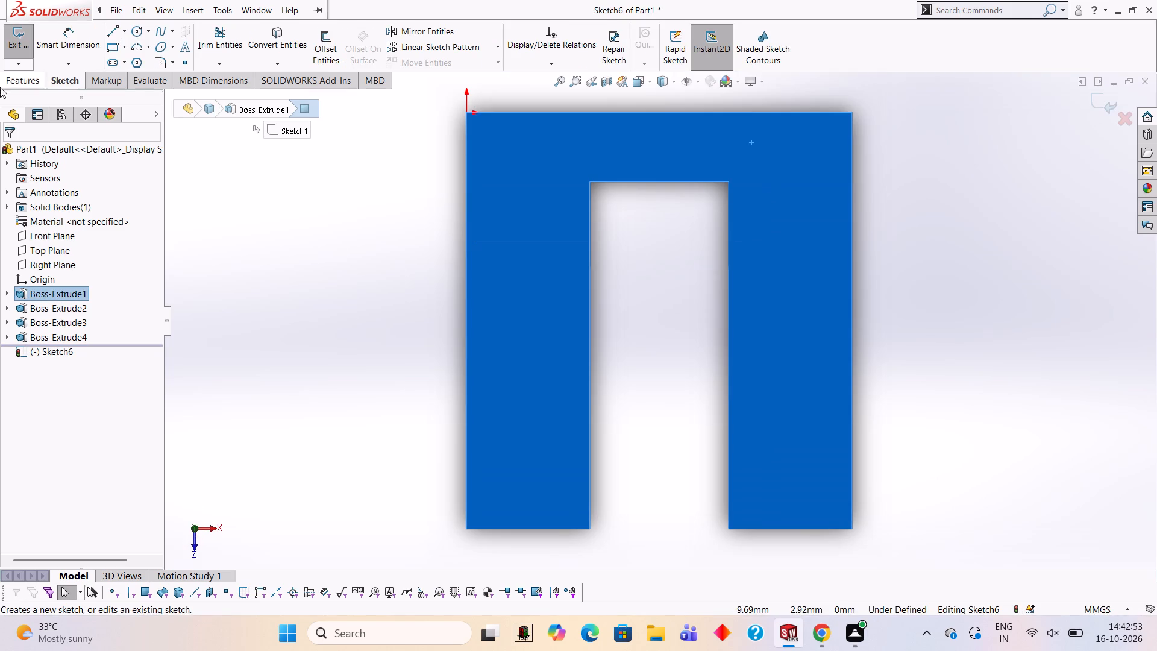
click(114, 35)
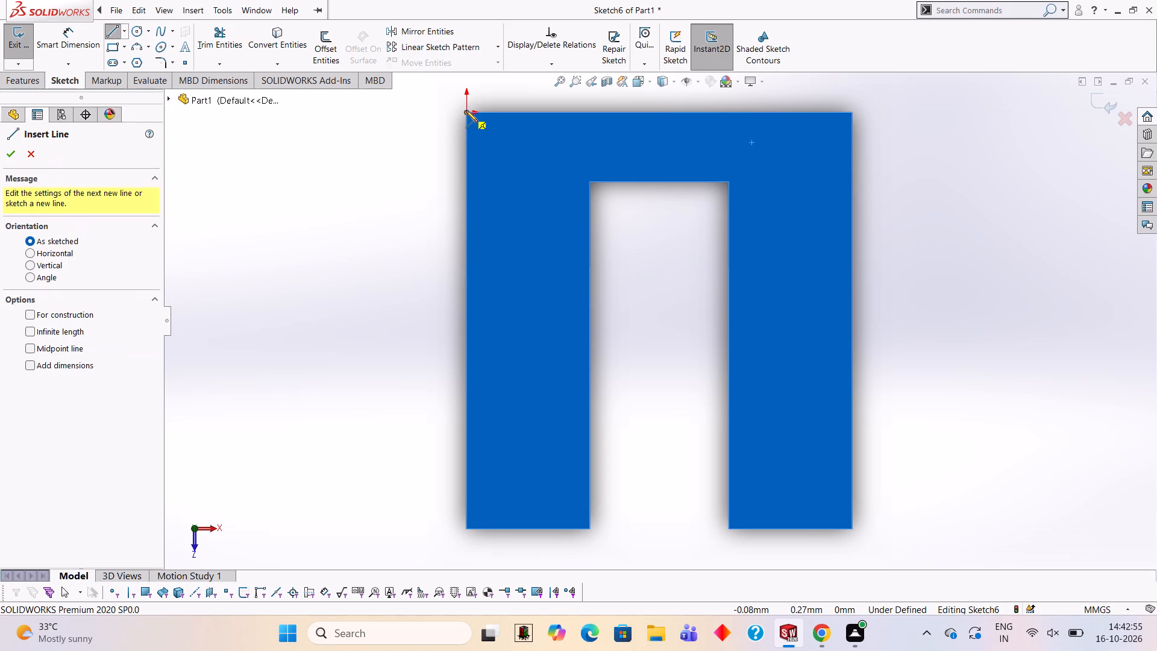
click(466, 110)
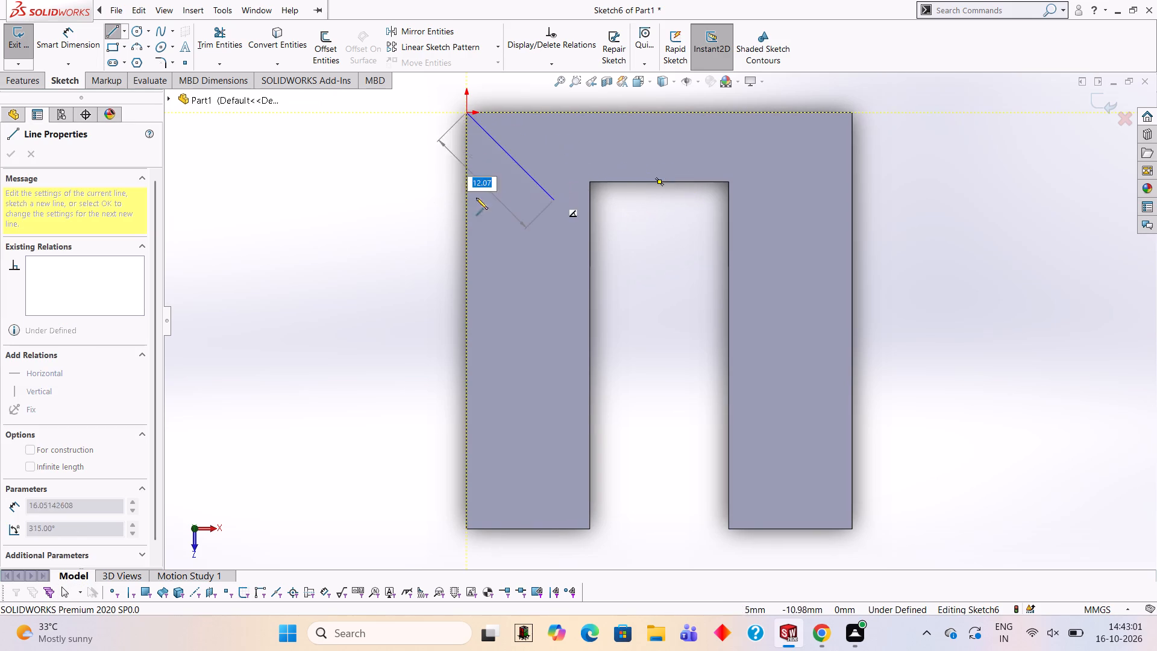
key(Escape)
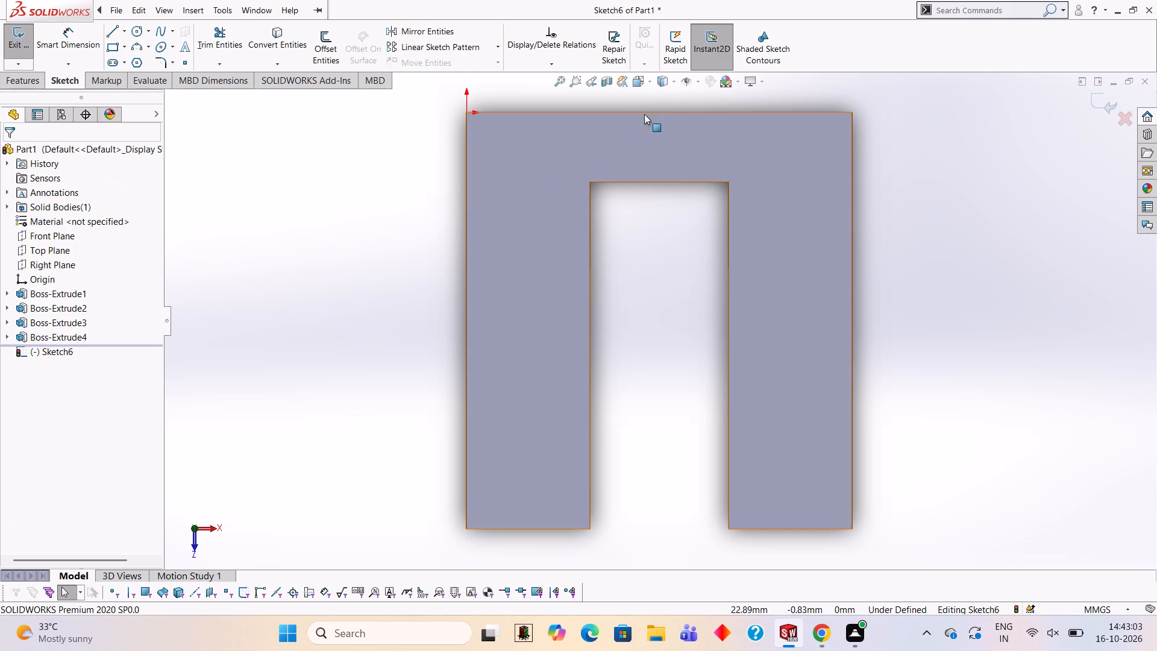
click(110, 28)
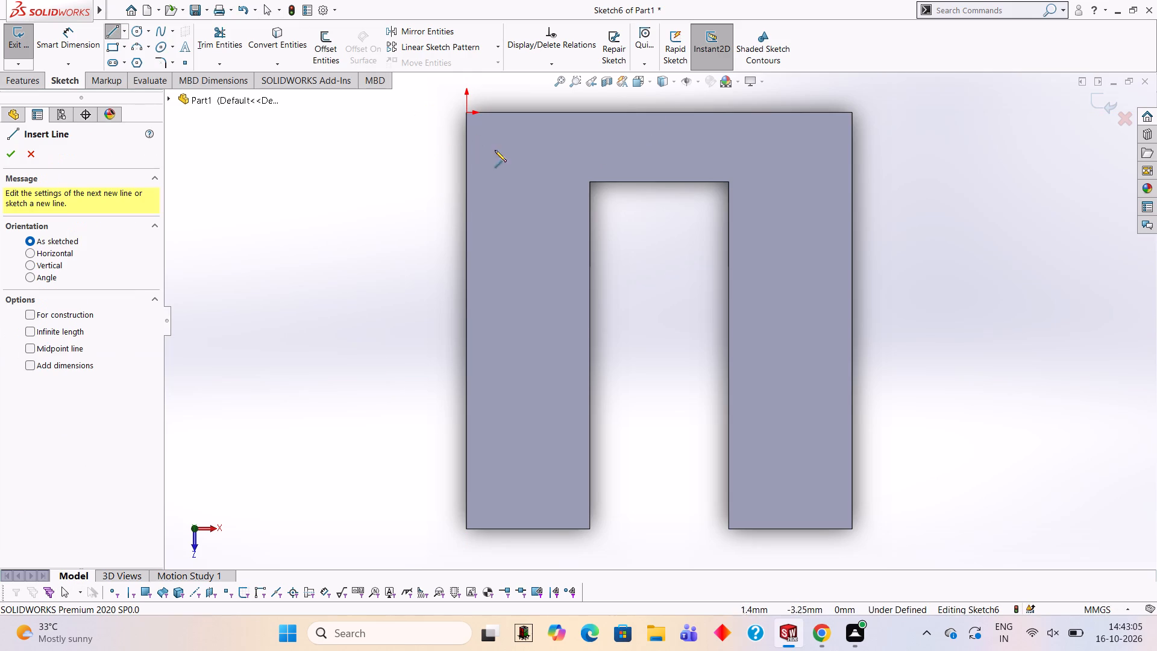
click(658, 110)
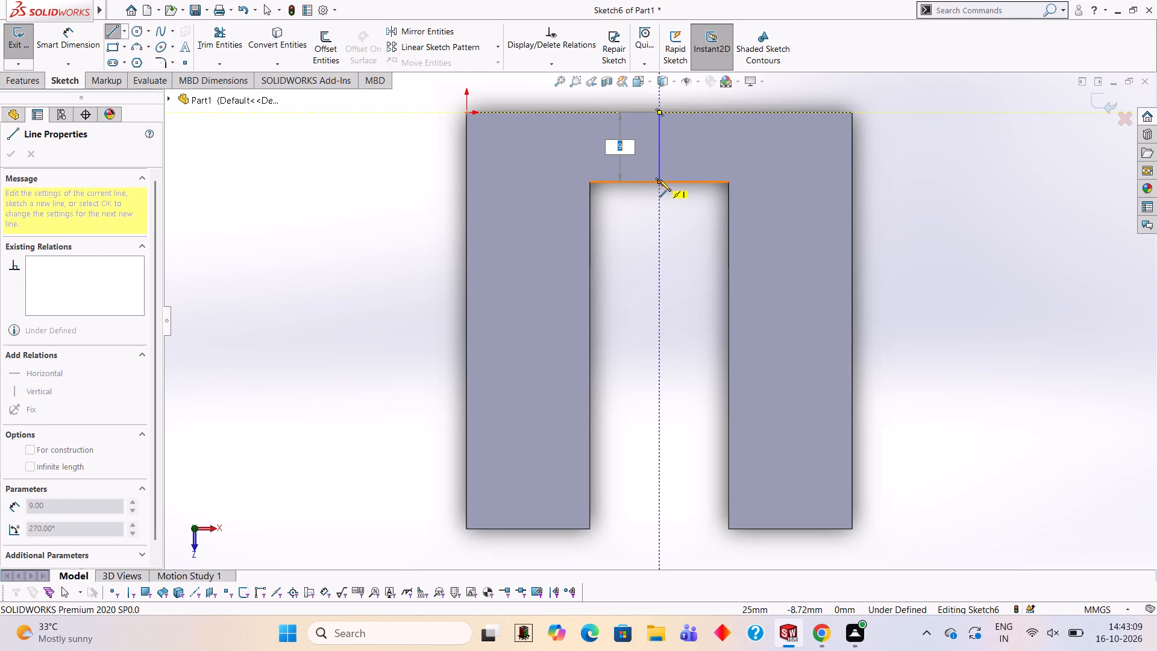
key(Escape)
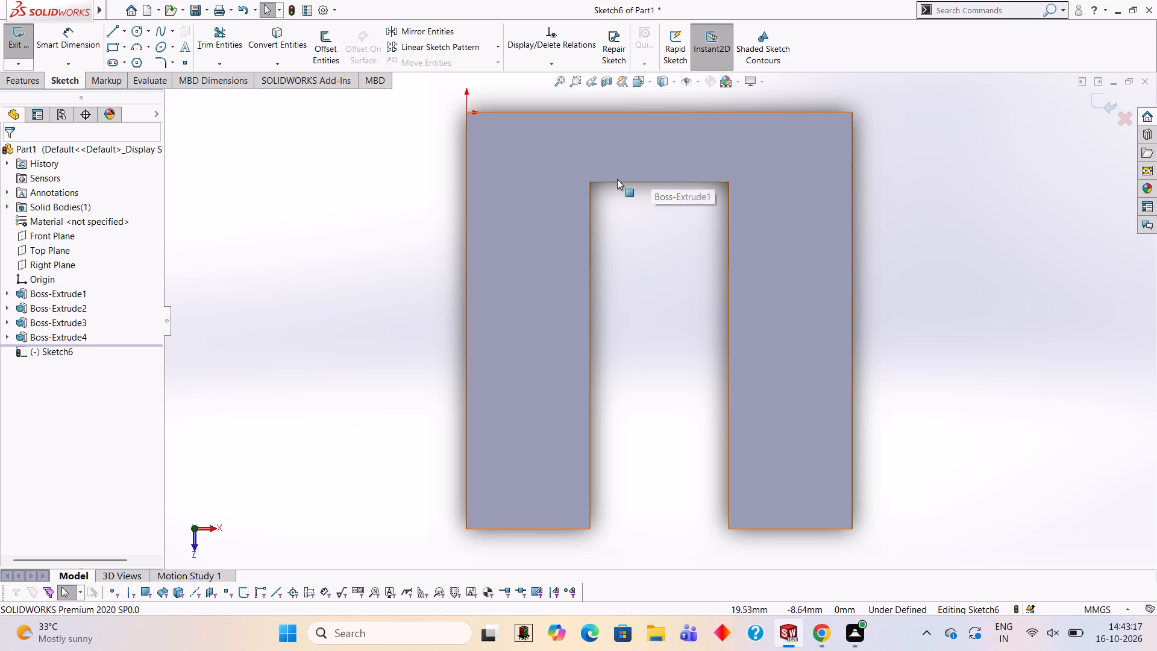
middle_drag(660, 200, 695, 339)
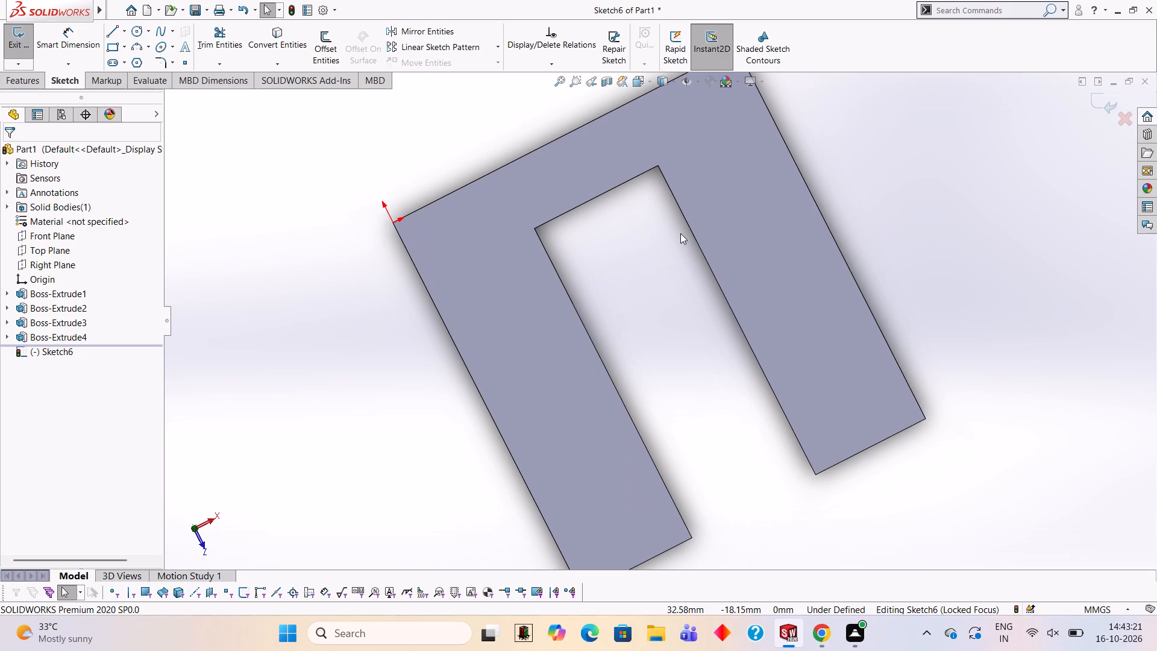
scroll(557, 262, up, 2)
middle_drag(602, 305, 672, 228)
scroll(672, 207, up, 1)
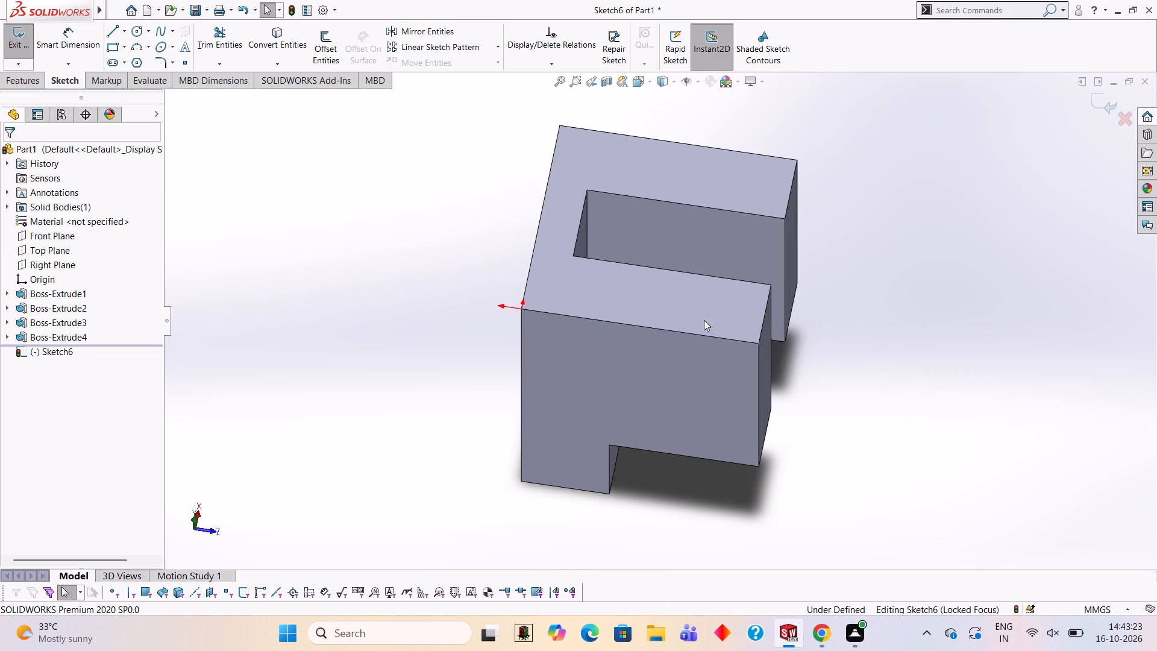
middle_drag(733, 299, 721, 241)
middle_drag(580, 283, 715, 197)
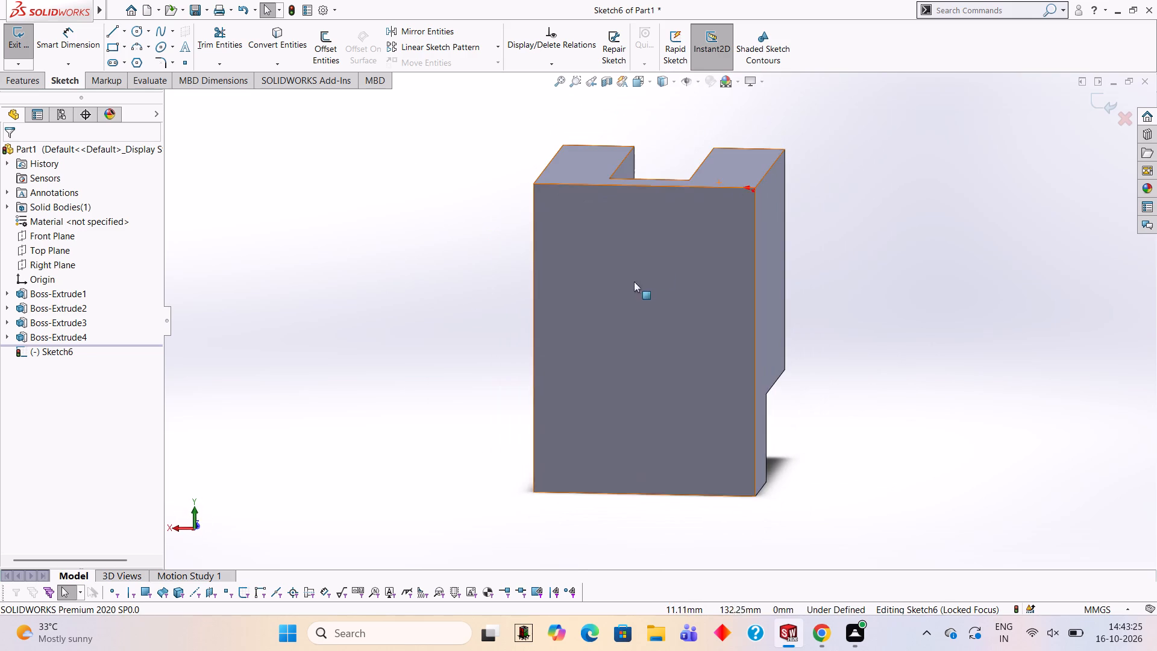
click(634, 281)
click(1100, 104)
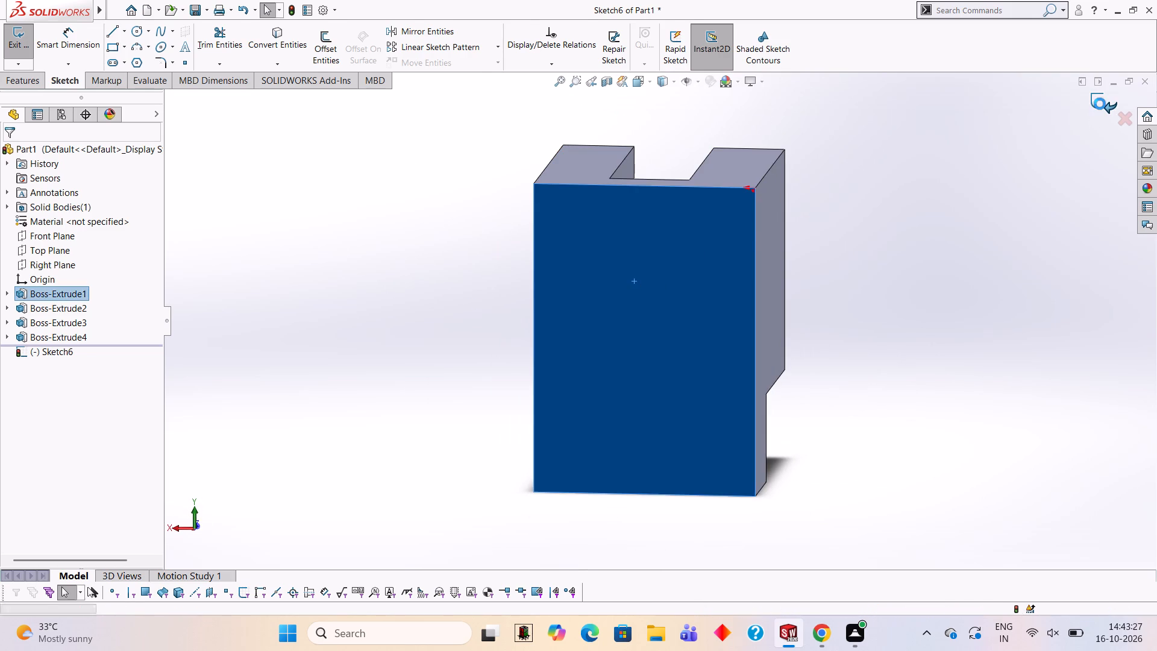
Sketch a 50 x 70 mm corner rectangle on the plate's flat back face, covering the whole face.
click(654, 284)
click(706, 247)
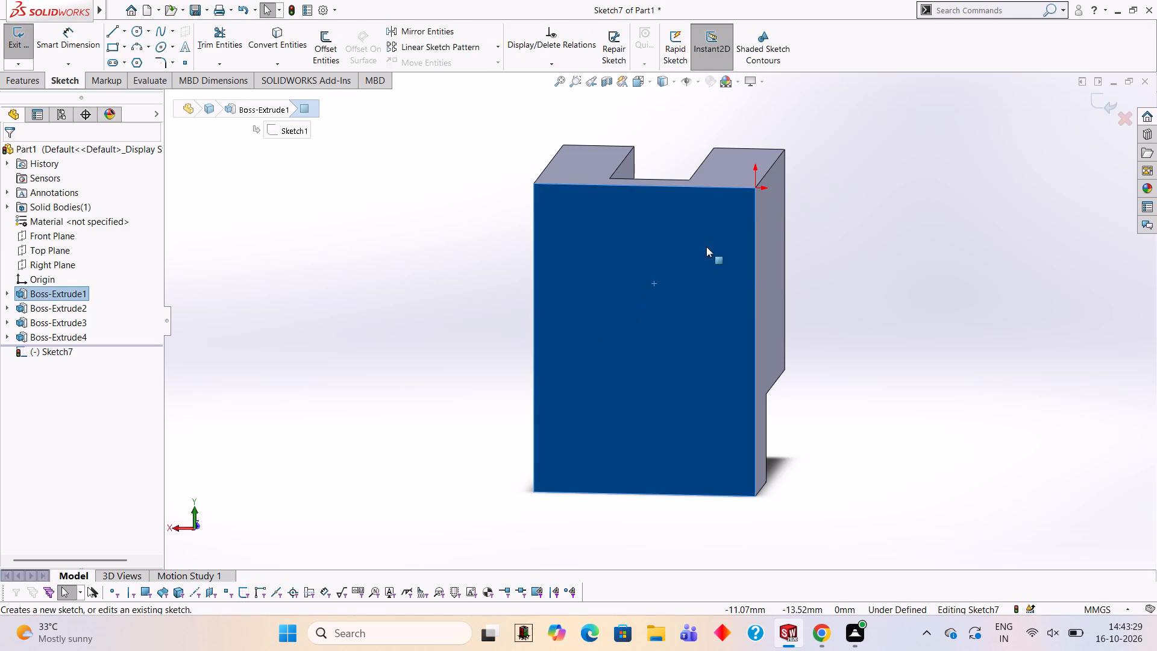
key(ctrl+8)
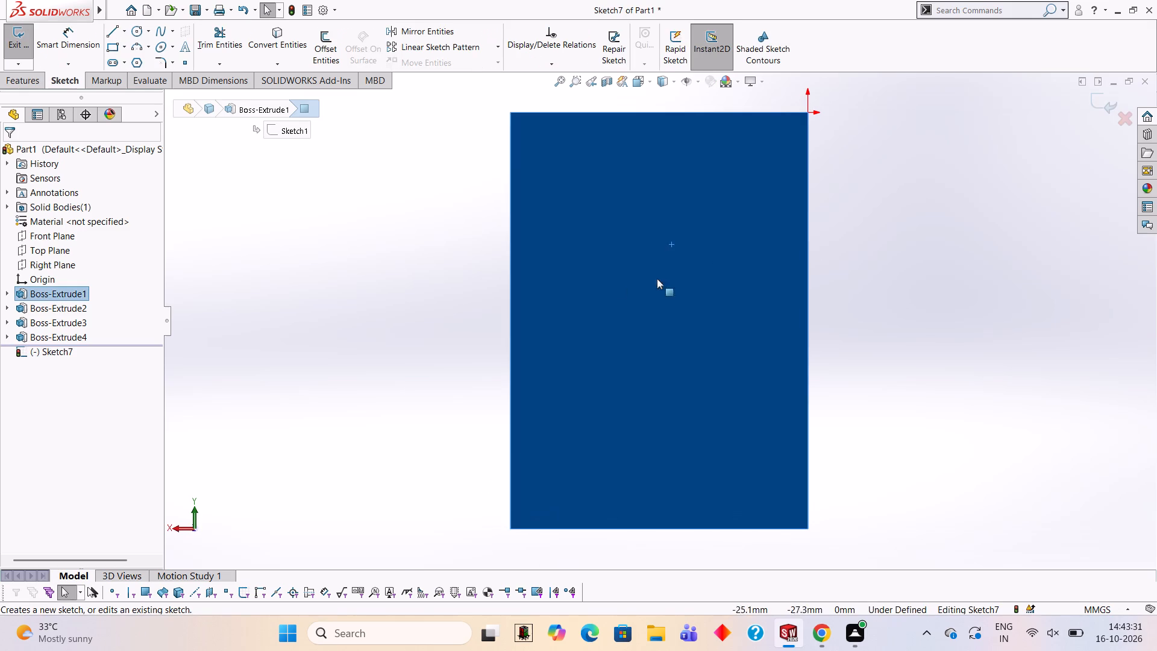
click(106, 44)
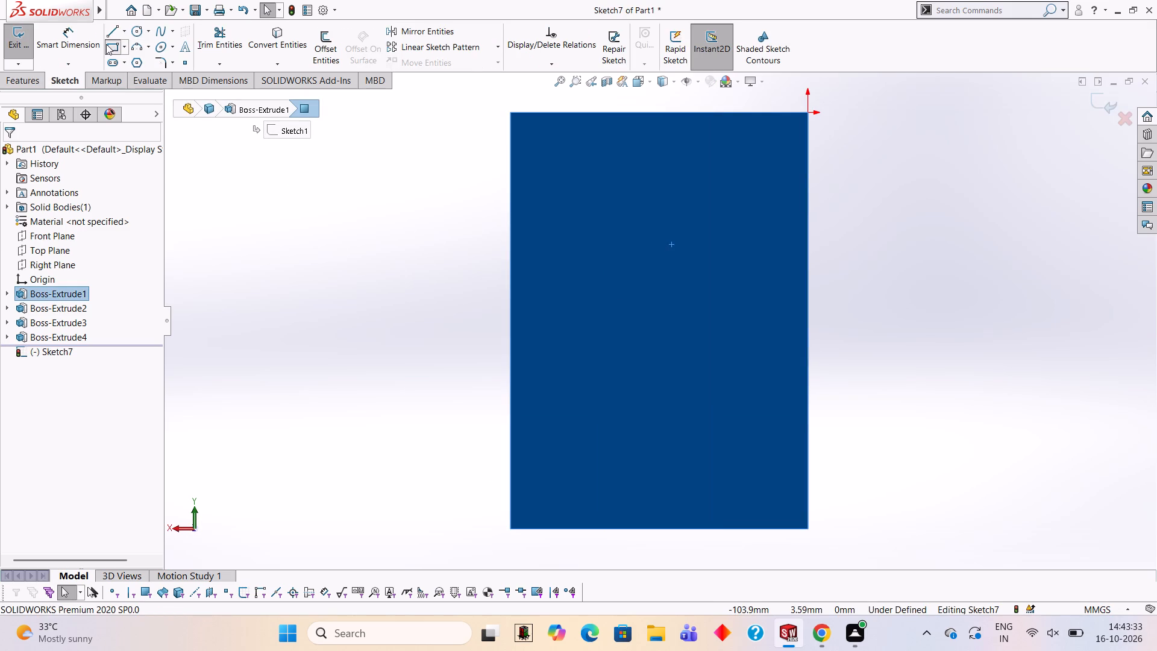
click(509, 113)
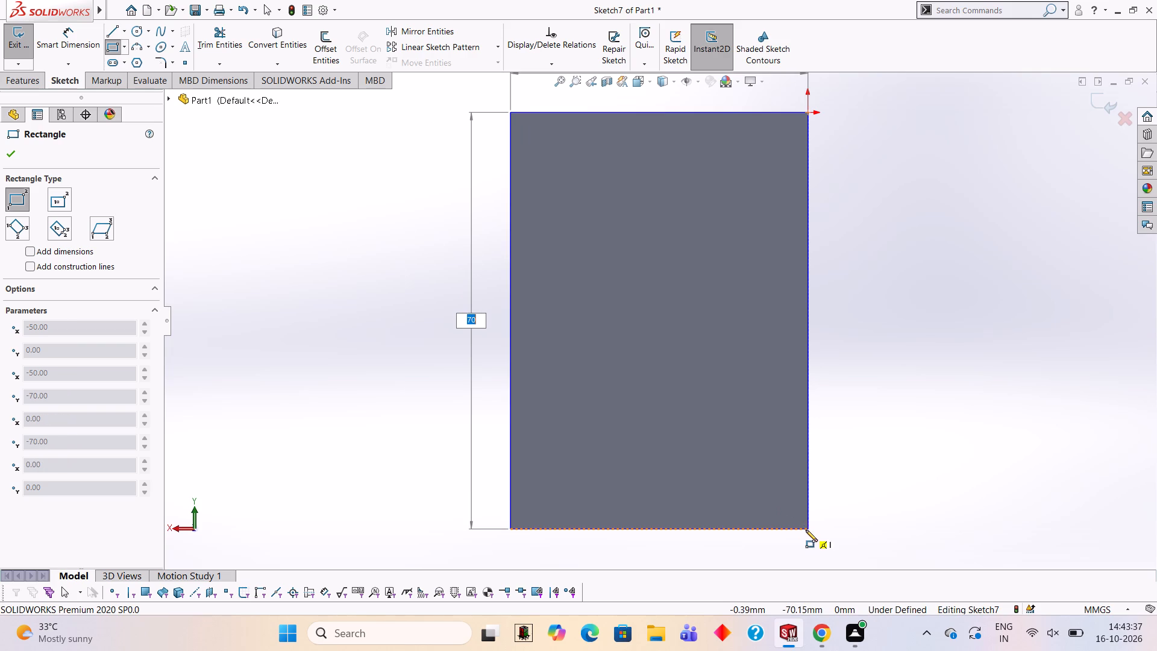
click(809, 529)
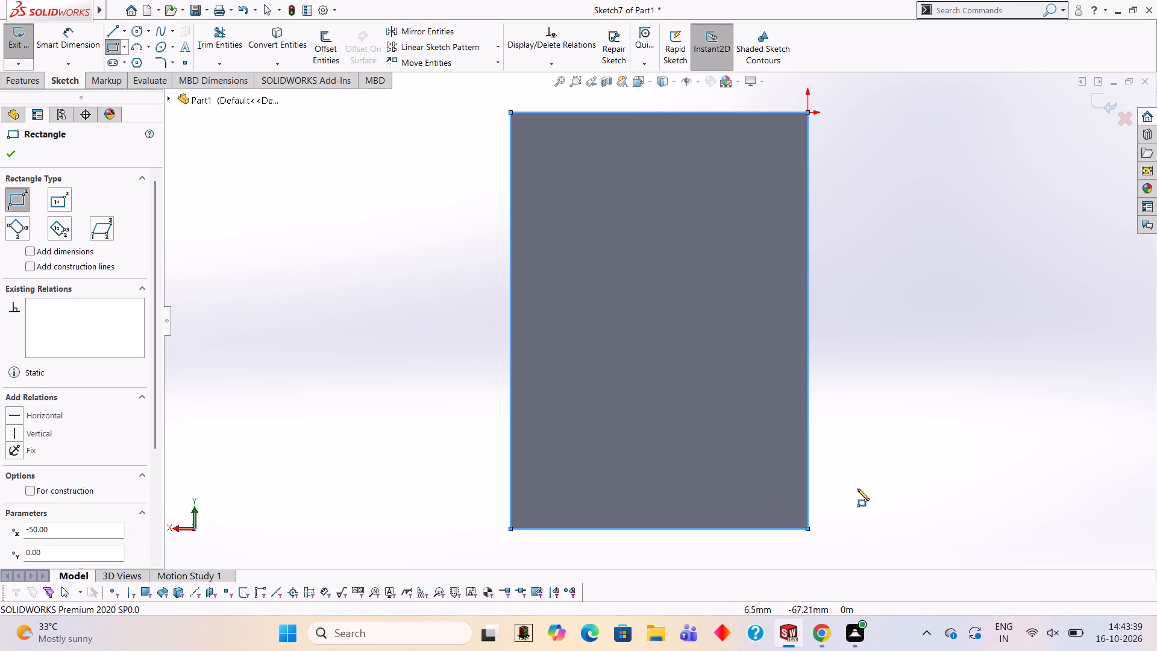
Cut-extrude the full-face rectangle as a blind cut 3 mm deep into the plate's back.
click(20, 85)
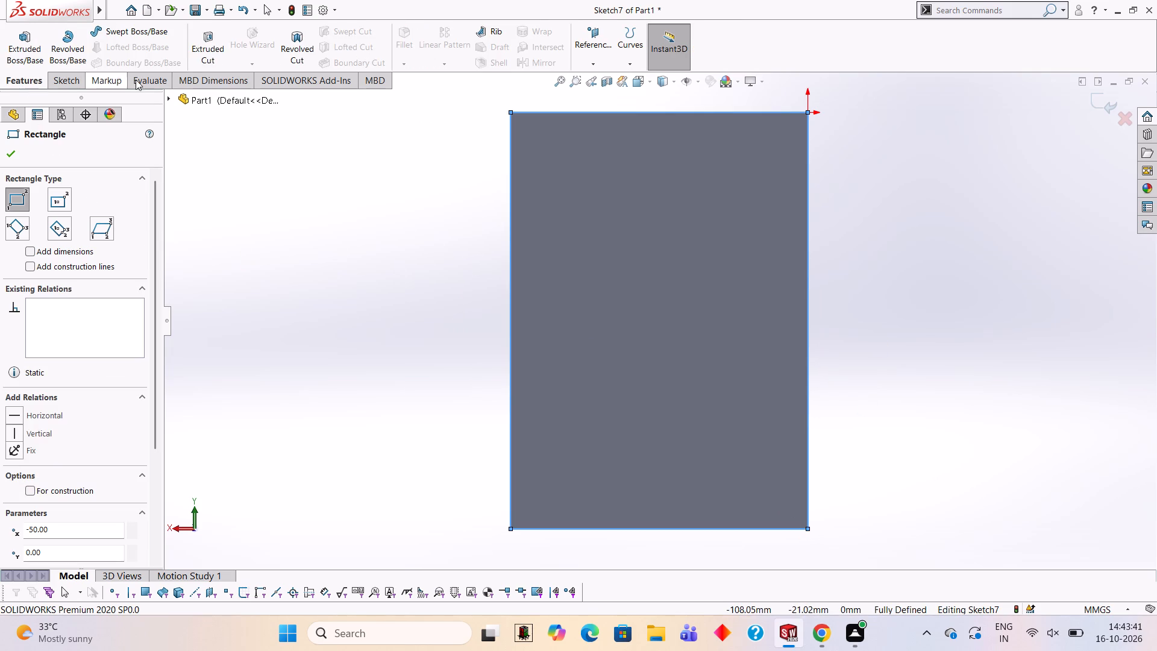
click(203, 56)
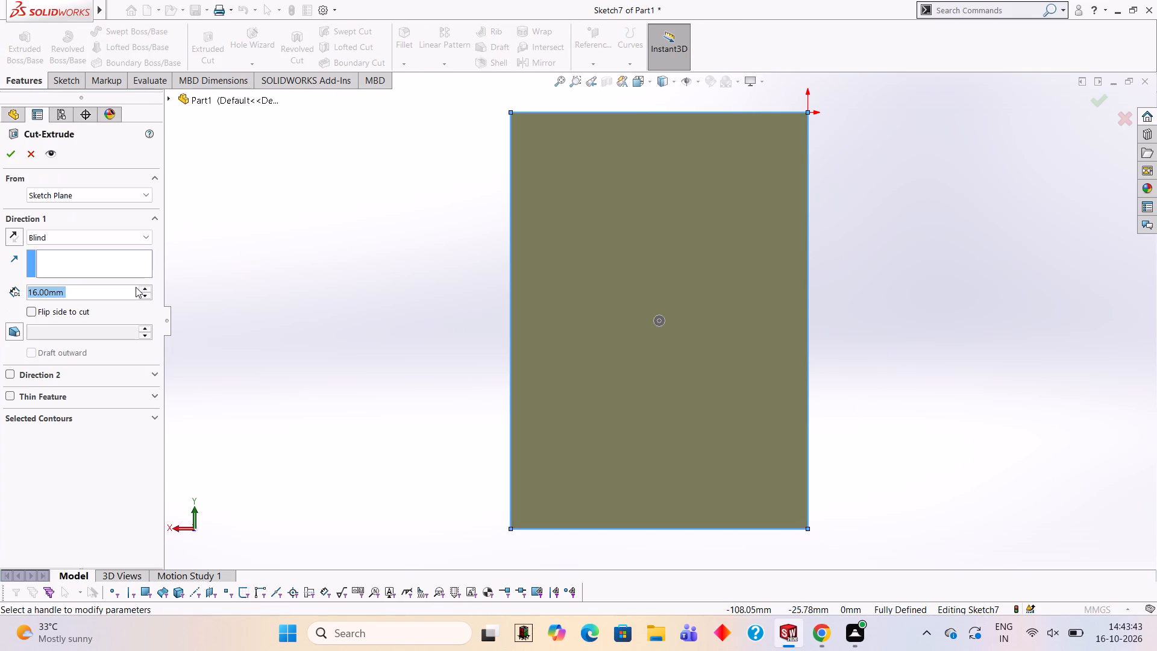
key(3)
key(Return)
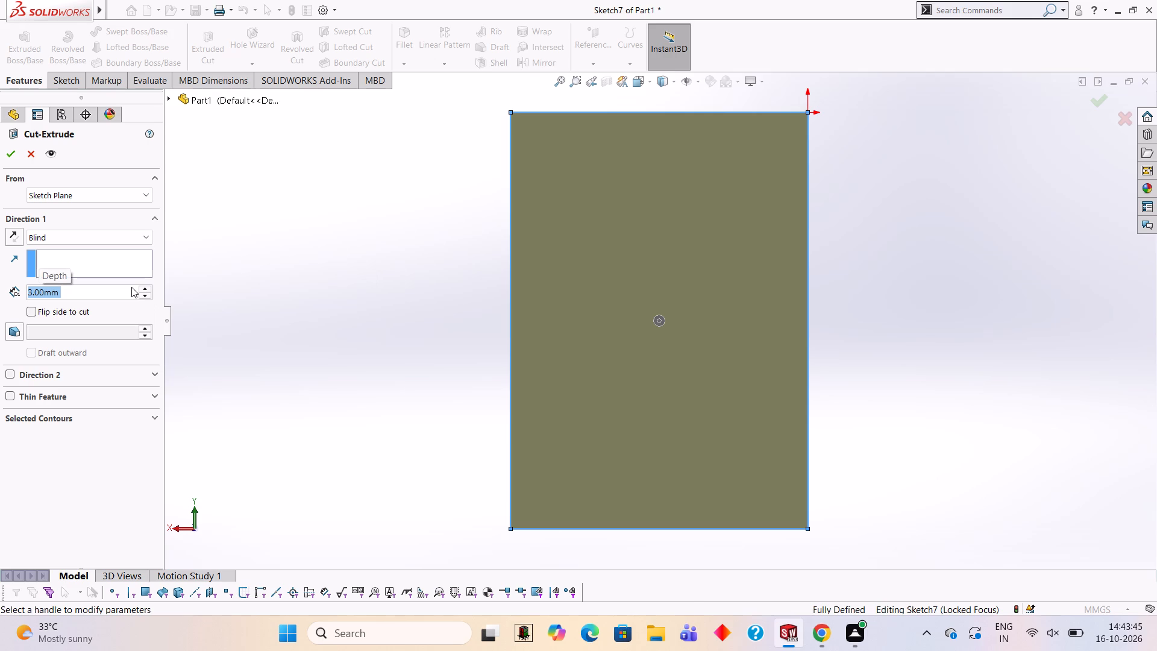
scroll(234, 353, up, 1)
scroll(400, 358, up, 2)
middle_drag(435, 310, 426, 457)
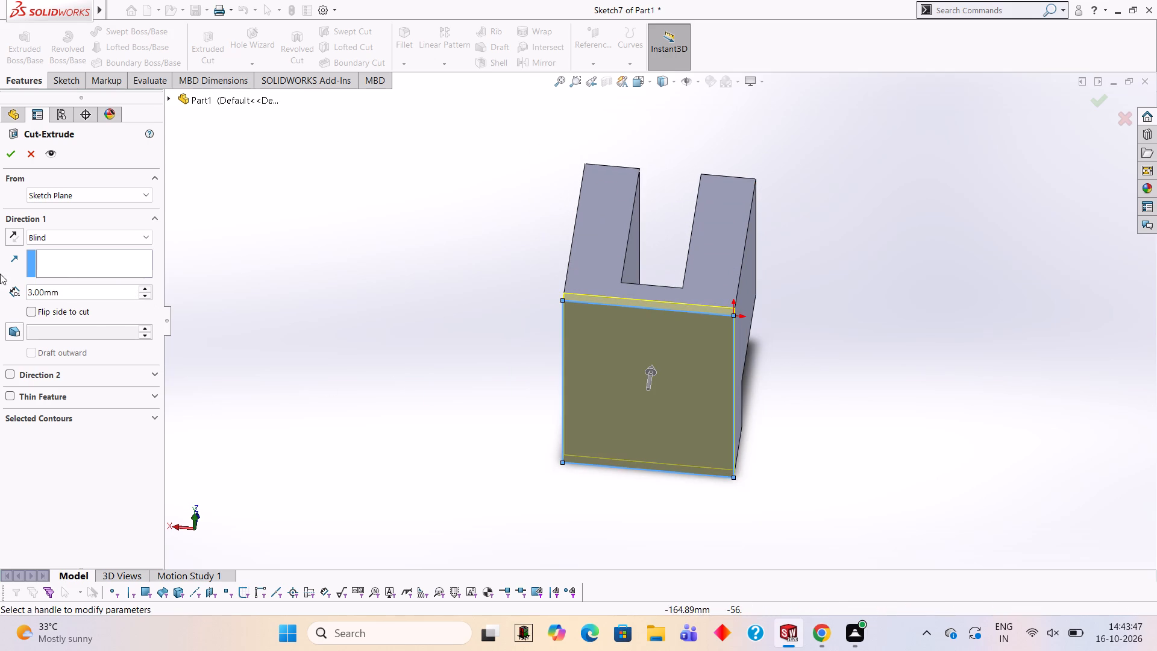
click(12, 160)
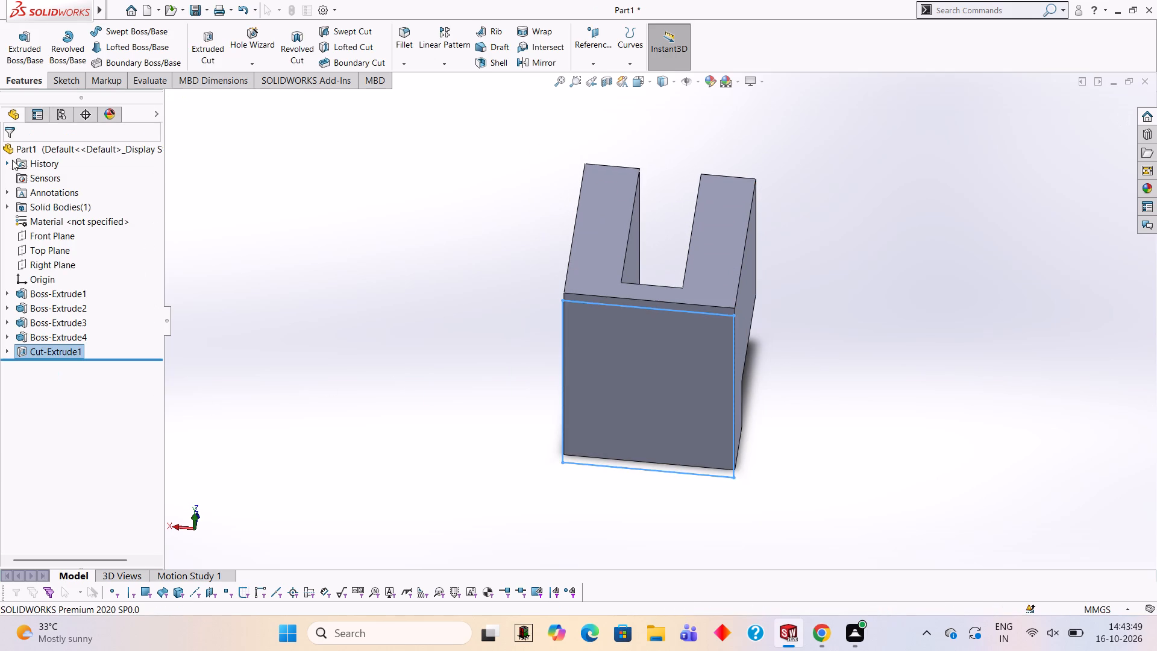
click(347, 261)
Open a new sketch on the U-shaped top face and view it straight on.
scroll(359, 271, up, 2)
middle_drag(489, 287, 566, 380)
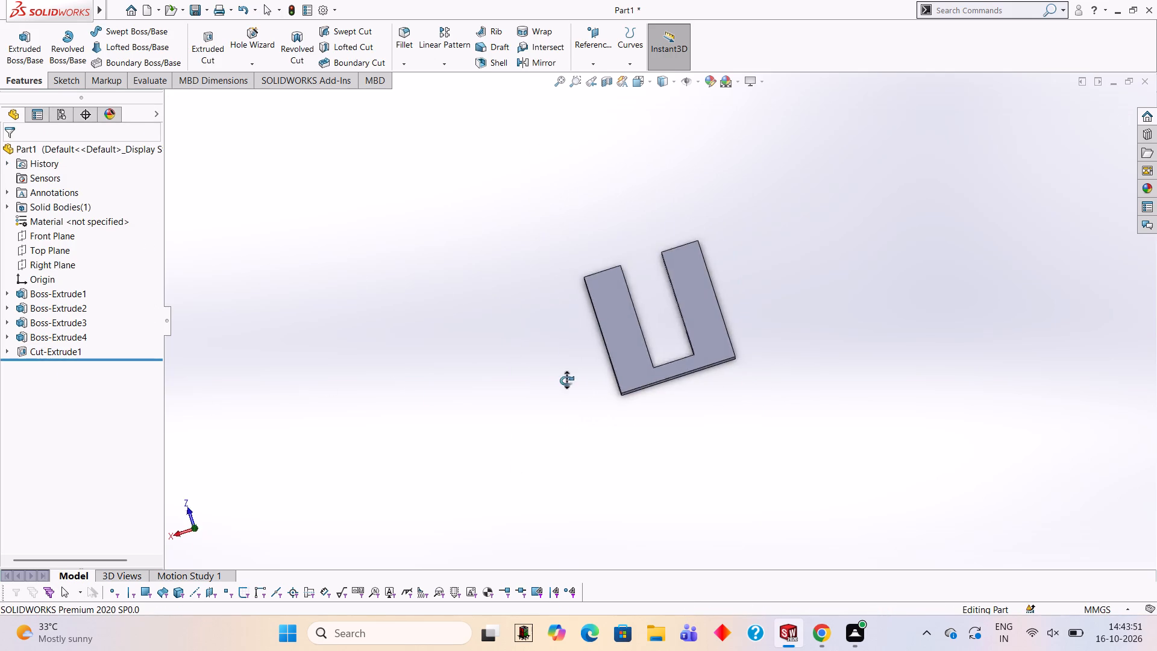
middle_drag(566, 380, 715, 312)
middle_drag(774, 380, 762, 260)
scroll(763, 255, up, 1)
middle_drag(753, 295, 684, 304)
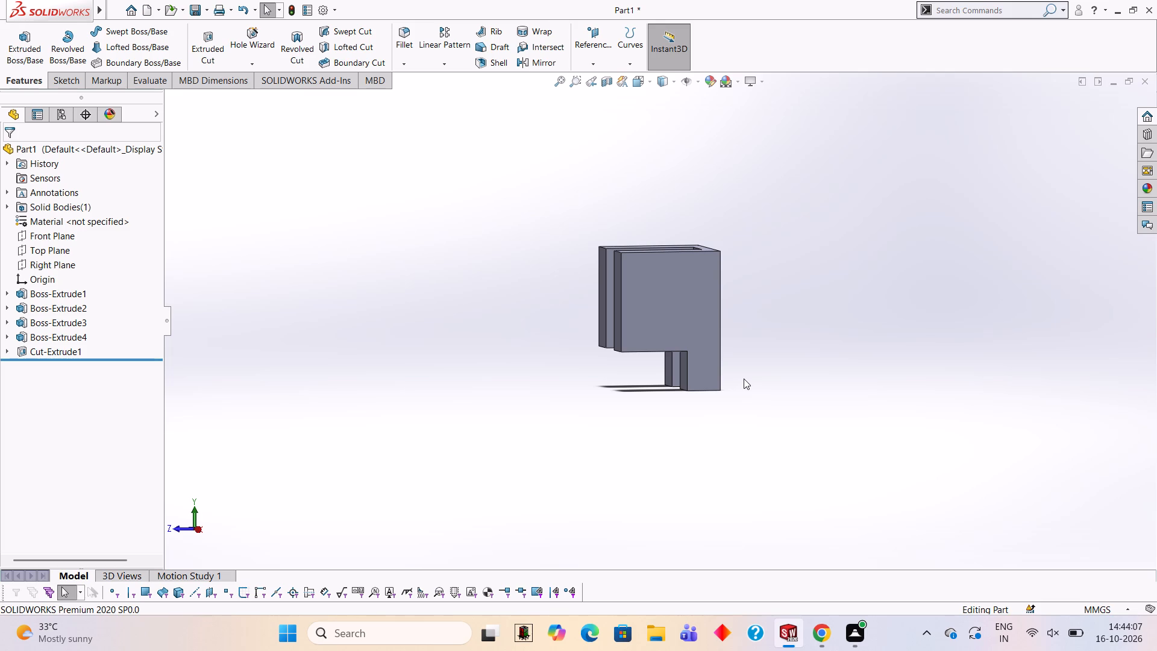
scroll(740, 305, up, 2)
scroll(737, 234, up, 2)
middle_drag(733, 255, 754, 314)
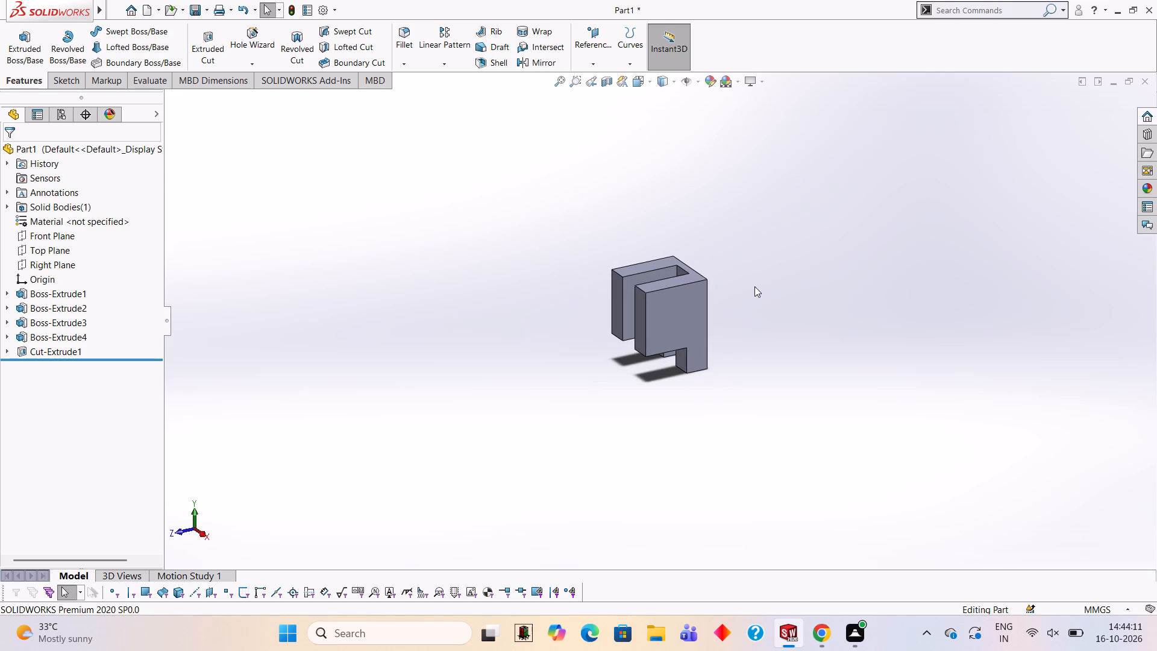
middle_drag(678, 248, 706, 275)
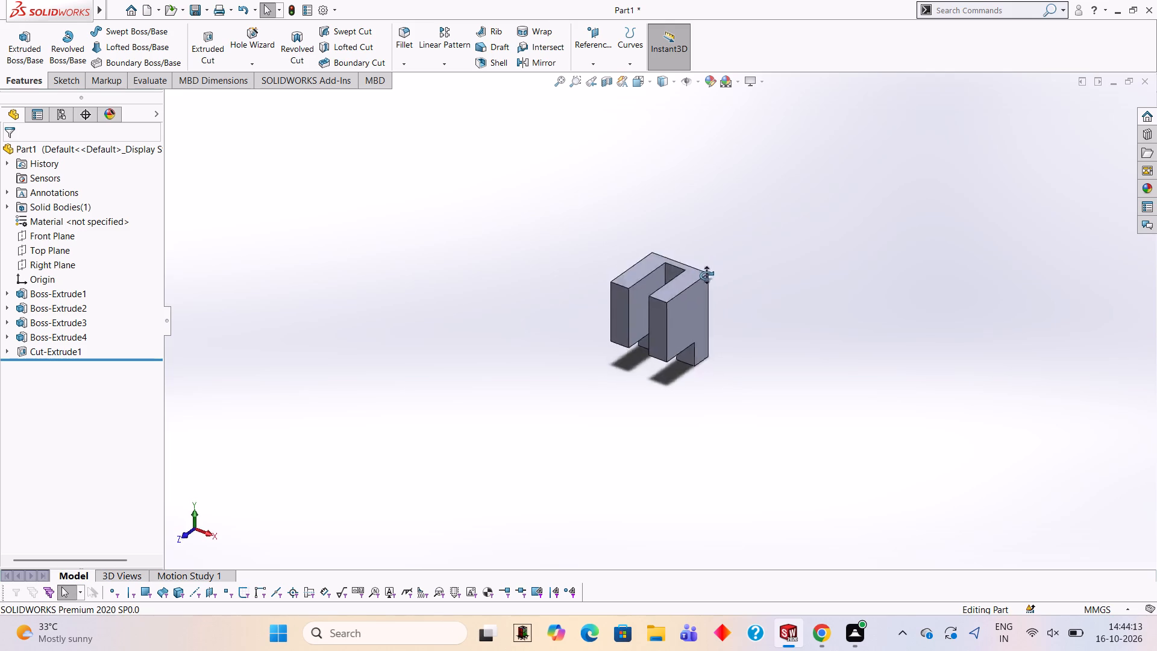
middle_drag(706, 275, 647, 406)
click(654, 285)
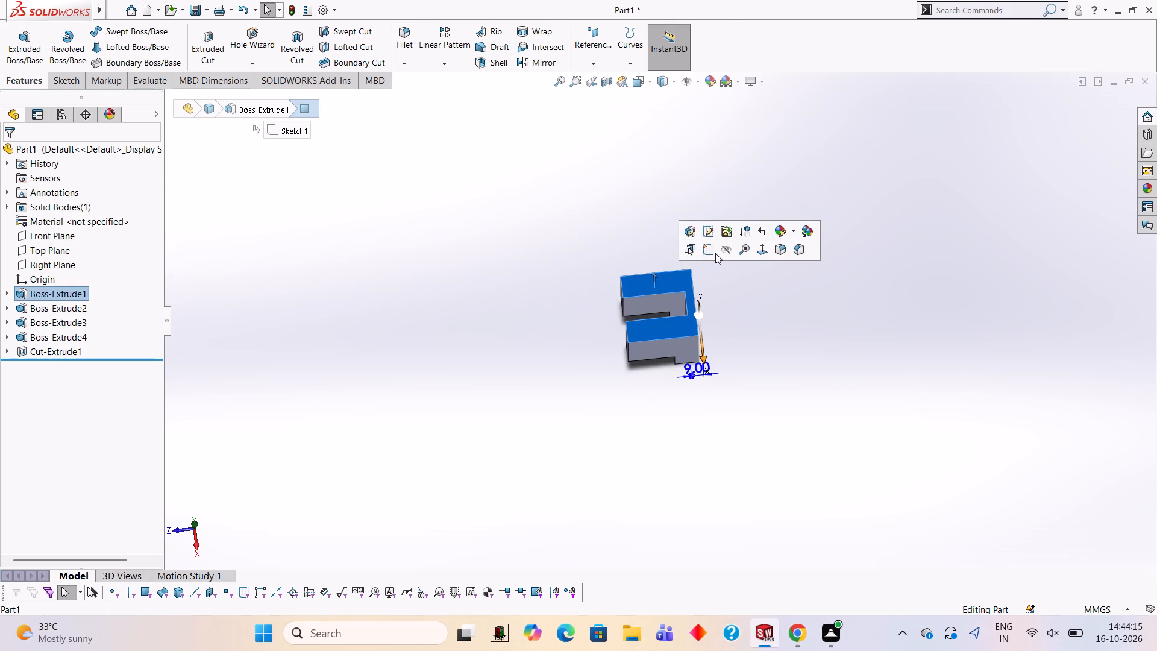
click(710, 253)
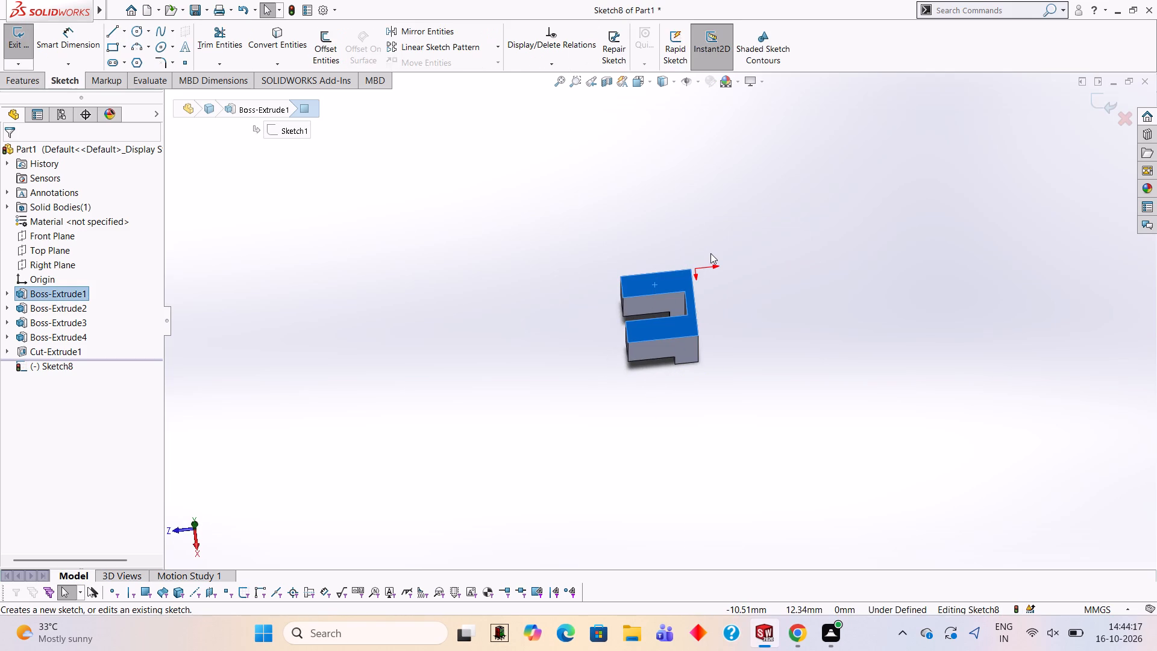
key(ctrl+8)
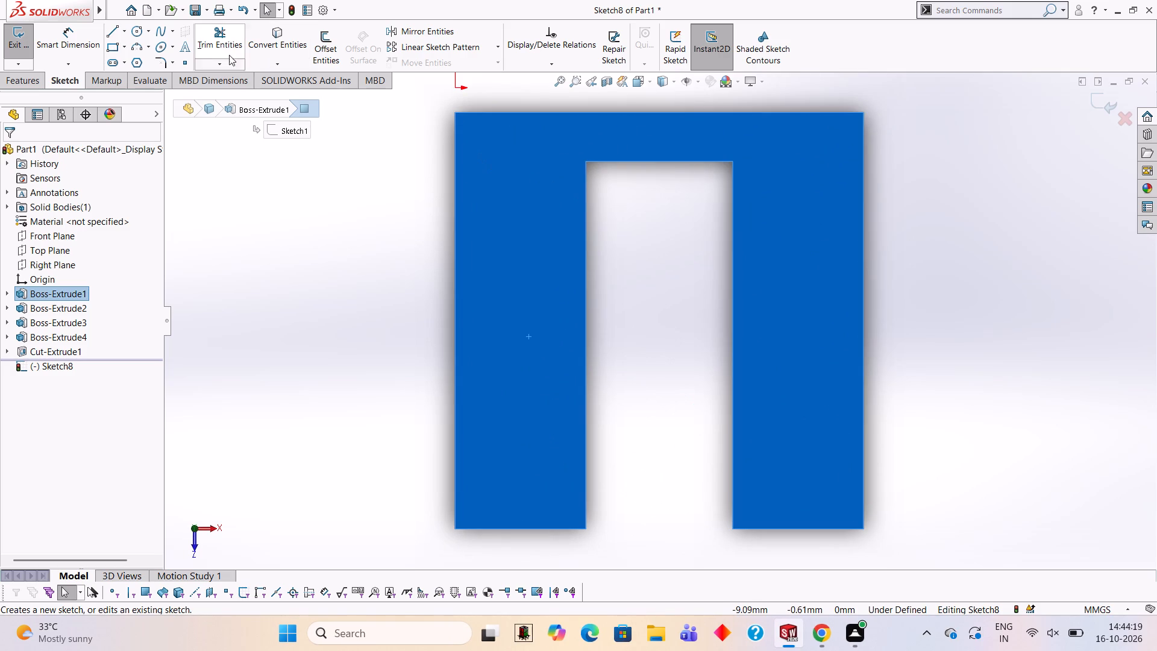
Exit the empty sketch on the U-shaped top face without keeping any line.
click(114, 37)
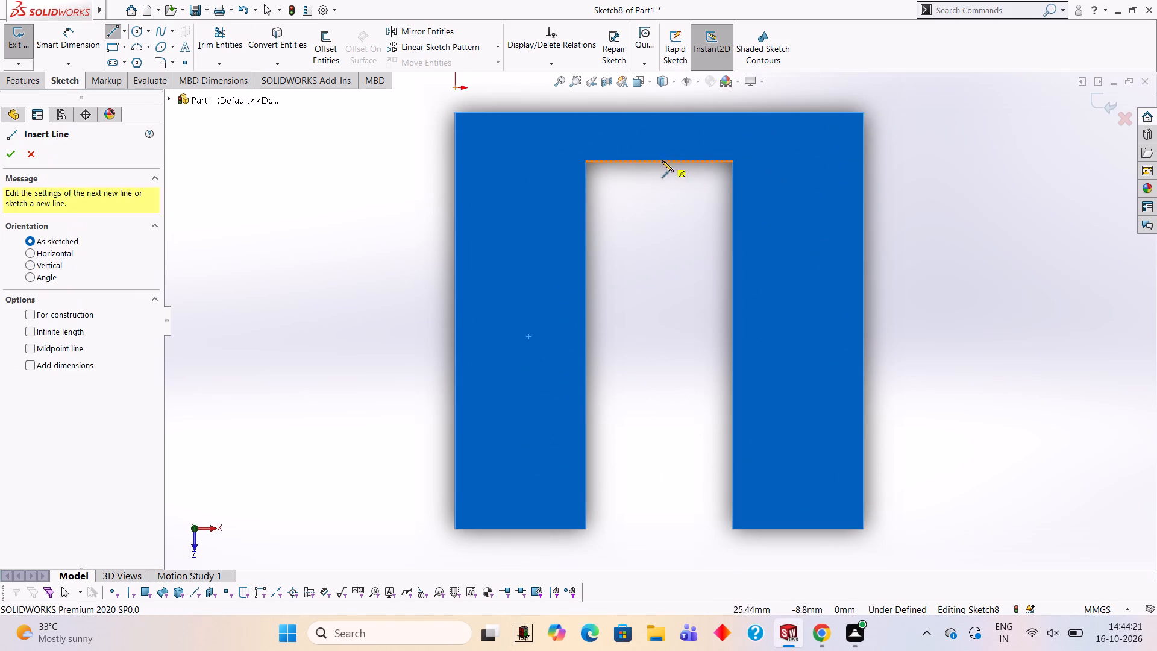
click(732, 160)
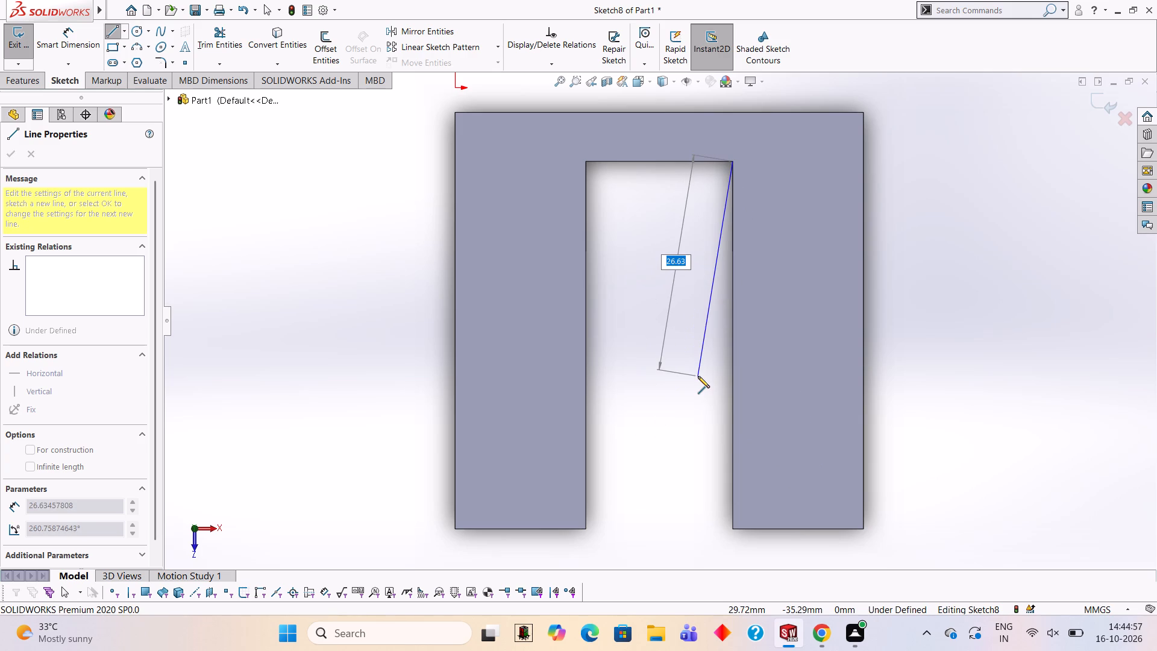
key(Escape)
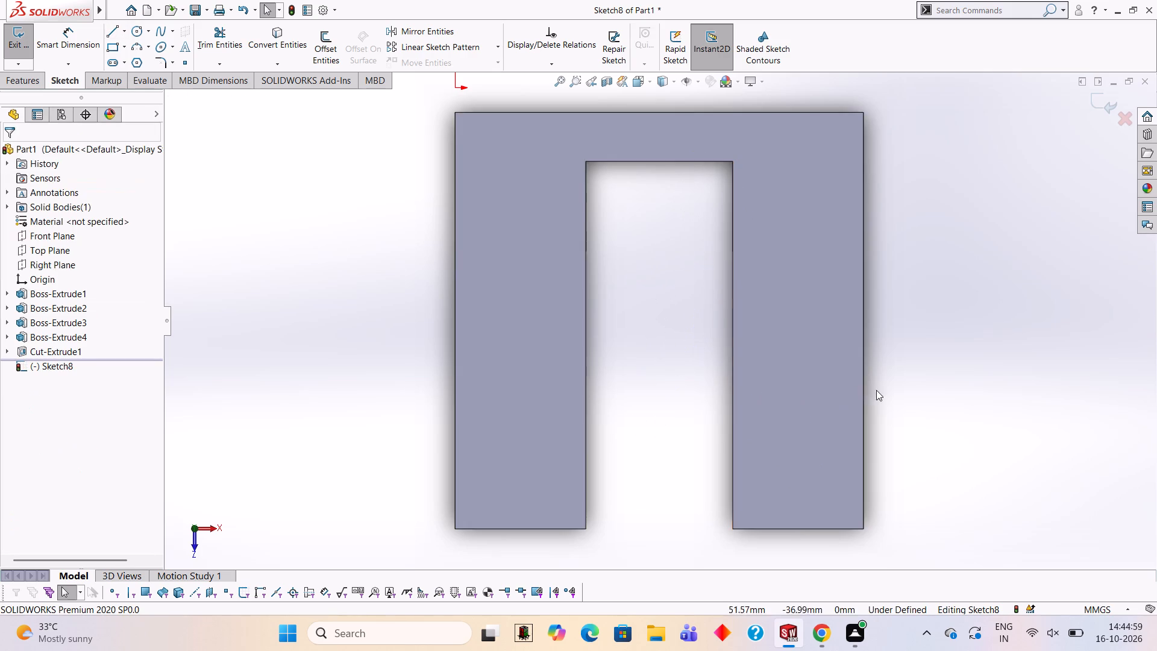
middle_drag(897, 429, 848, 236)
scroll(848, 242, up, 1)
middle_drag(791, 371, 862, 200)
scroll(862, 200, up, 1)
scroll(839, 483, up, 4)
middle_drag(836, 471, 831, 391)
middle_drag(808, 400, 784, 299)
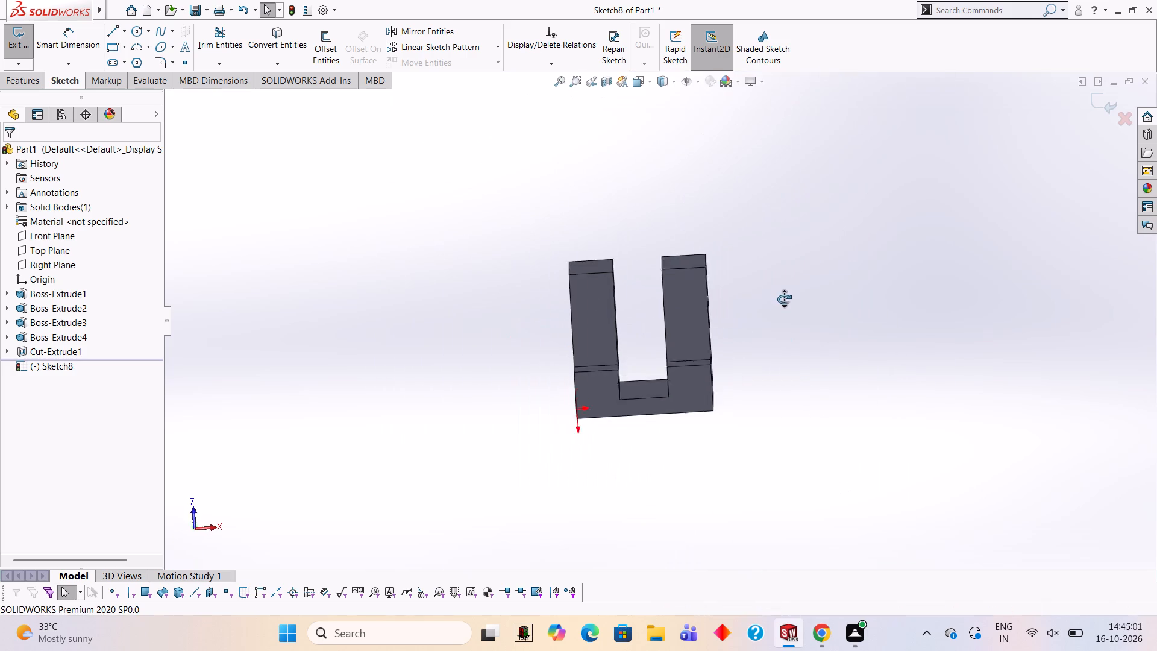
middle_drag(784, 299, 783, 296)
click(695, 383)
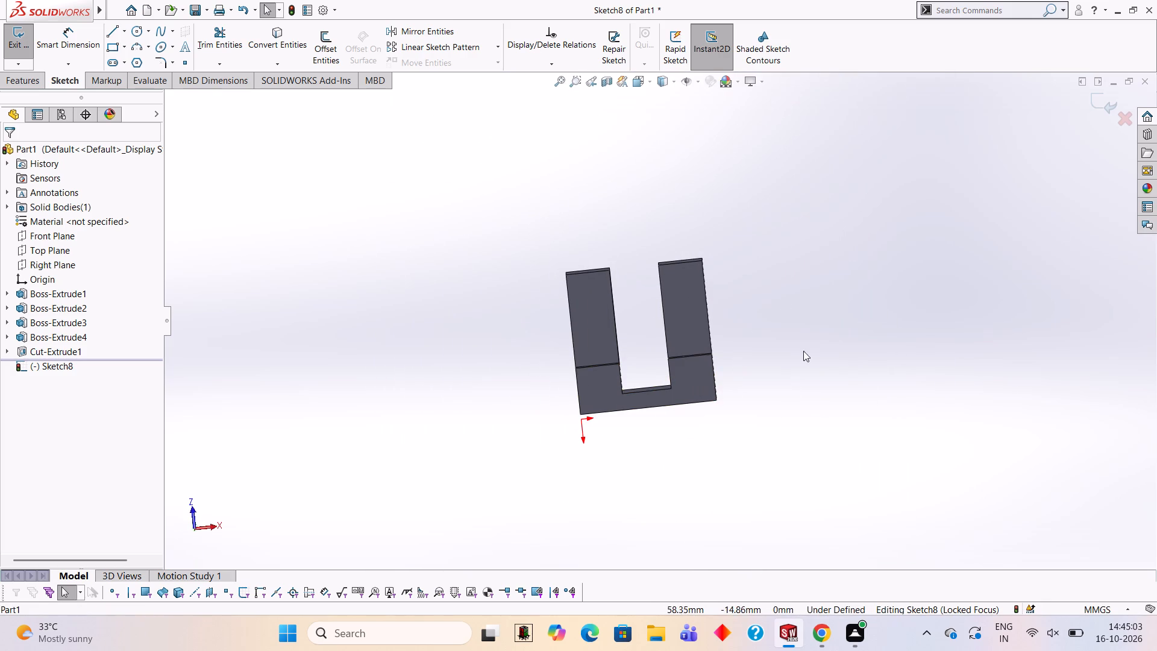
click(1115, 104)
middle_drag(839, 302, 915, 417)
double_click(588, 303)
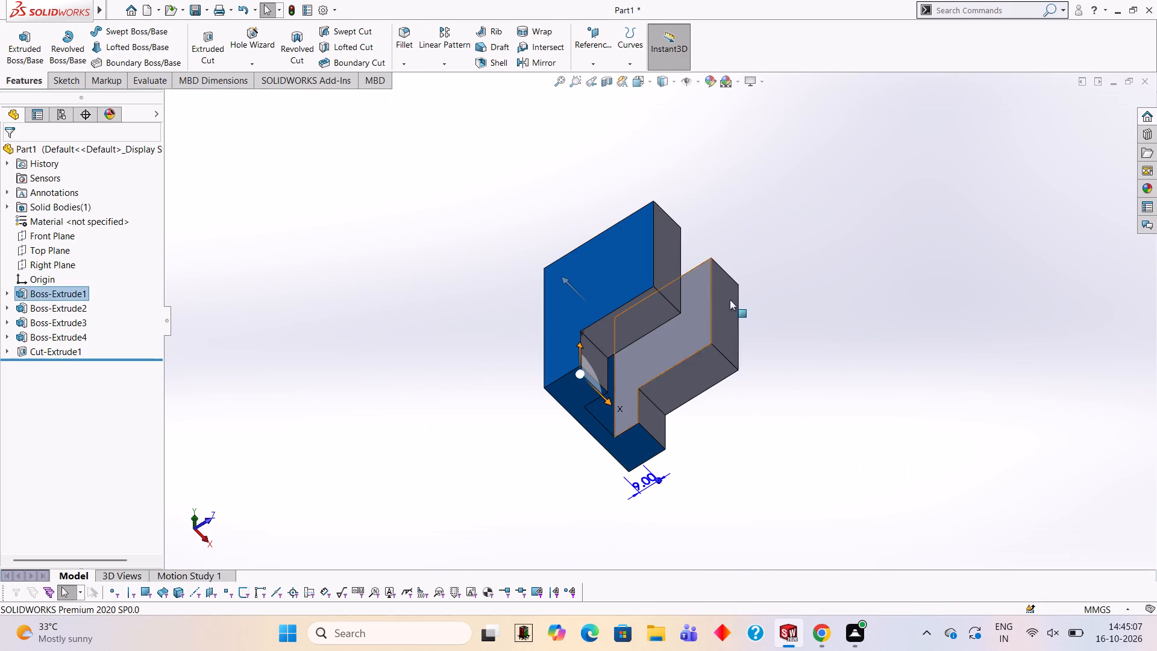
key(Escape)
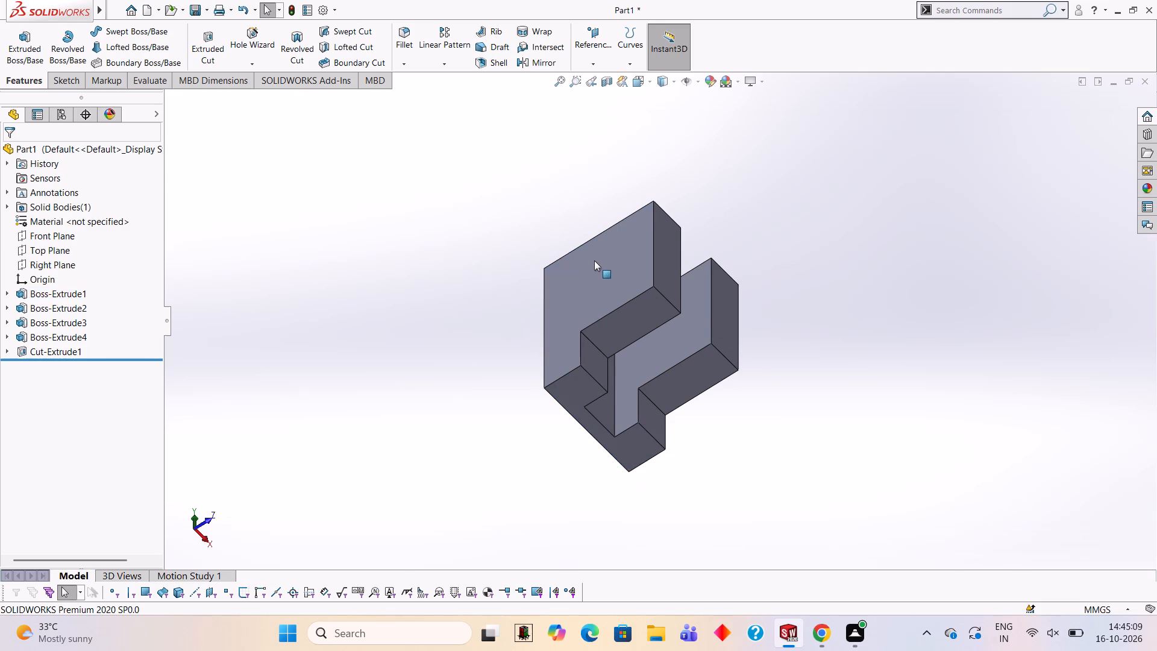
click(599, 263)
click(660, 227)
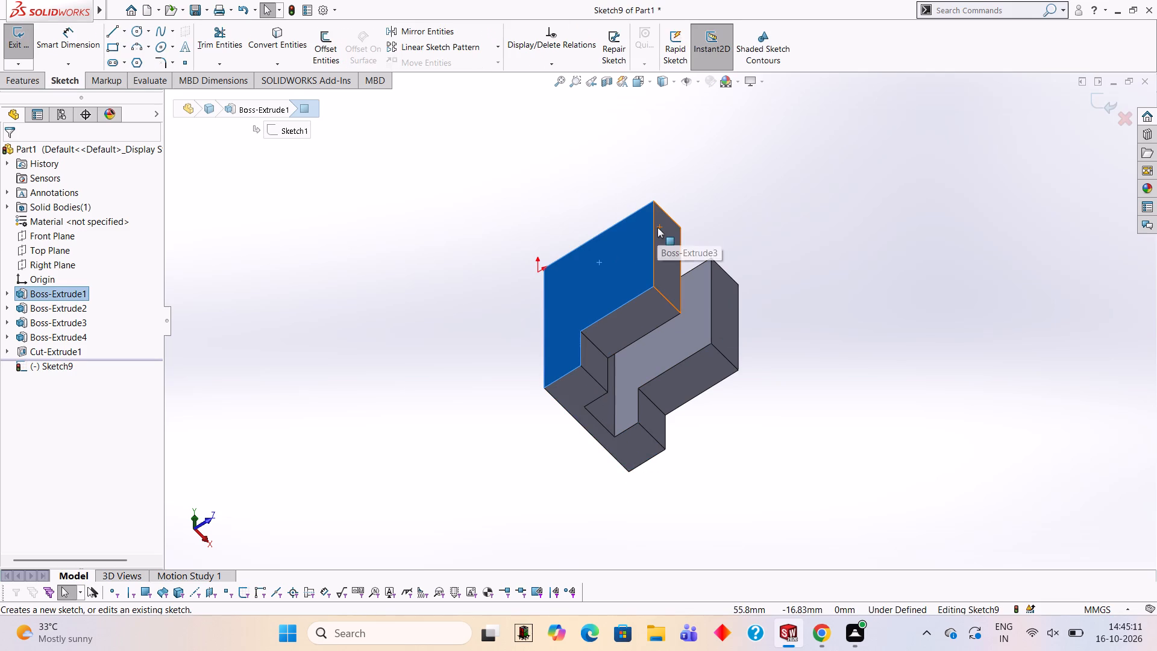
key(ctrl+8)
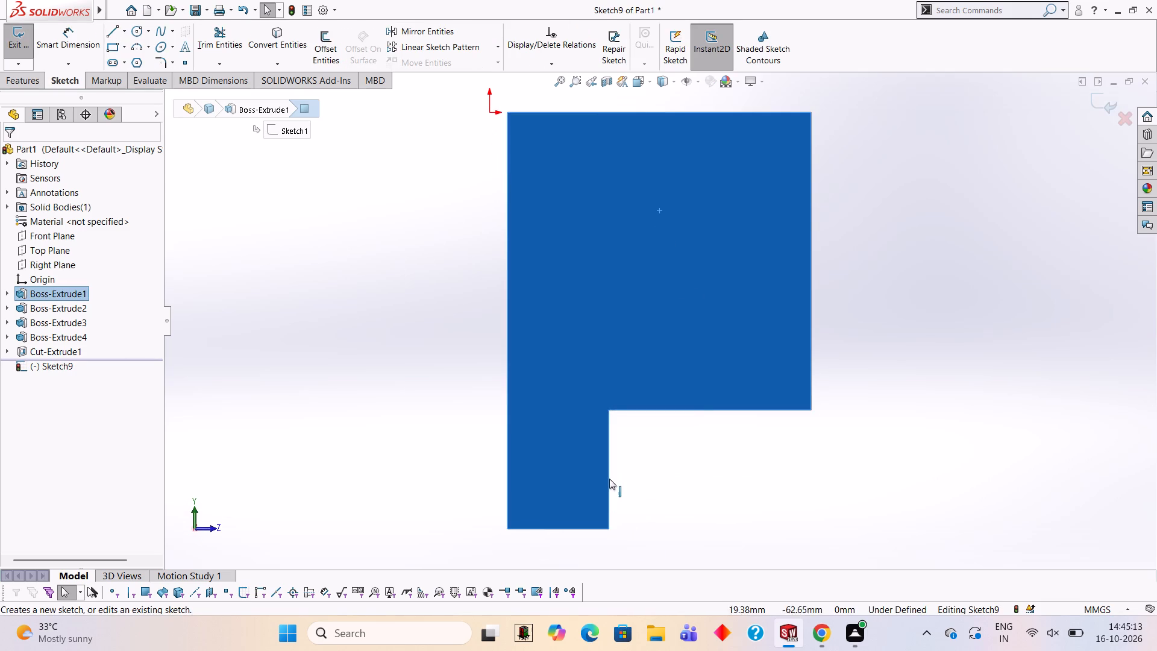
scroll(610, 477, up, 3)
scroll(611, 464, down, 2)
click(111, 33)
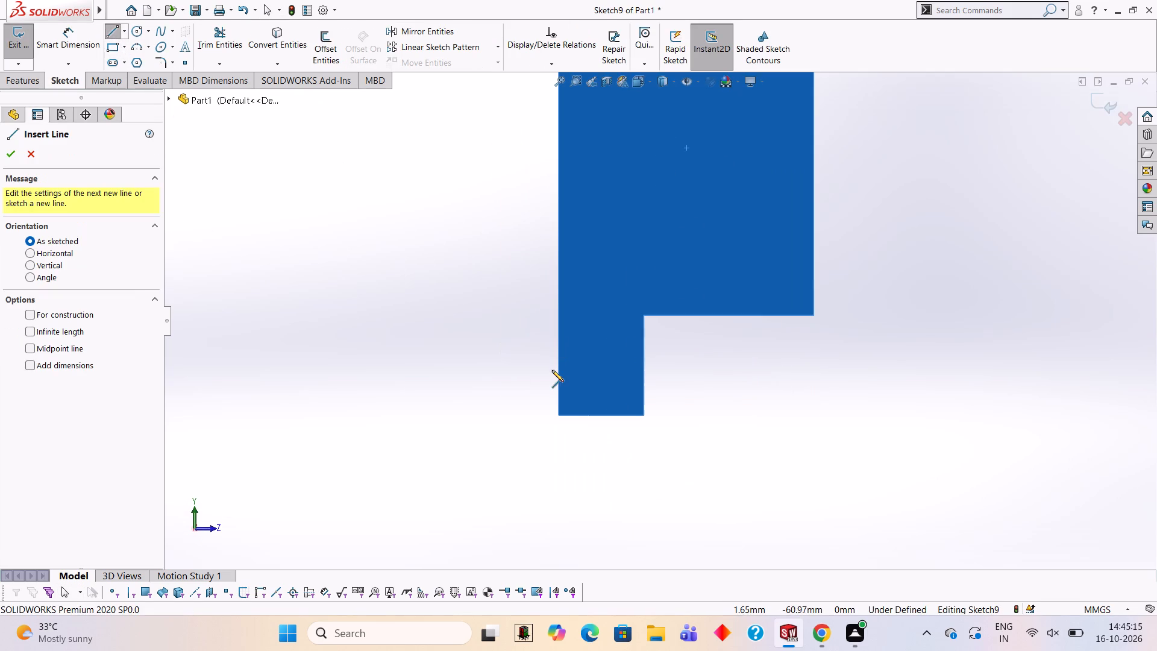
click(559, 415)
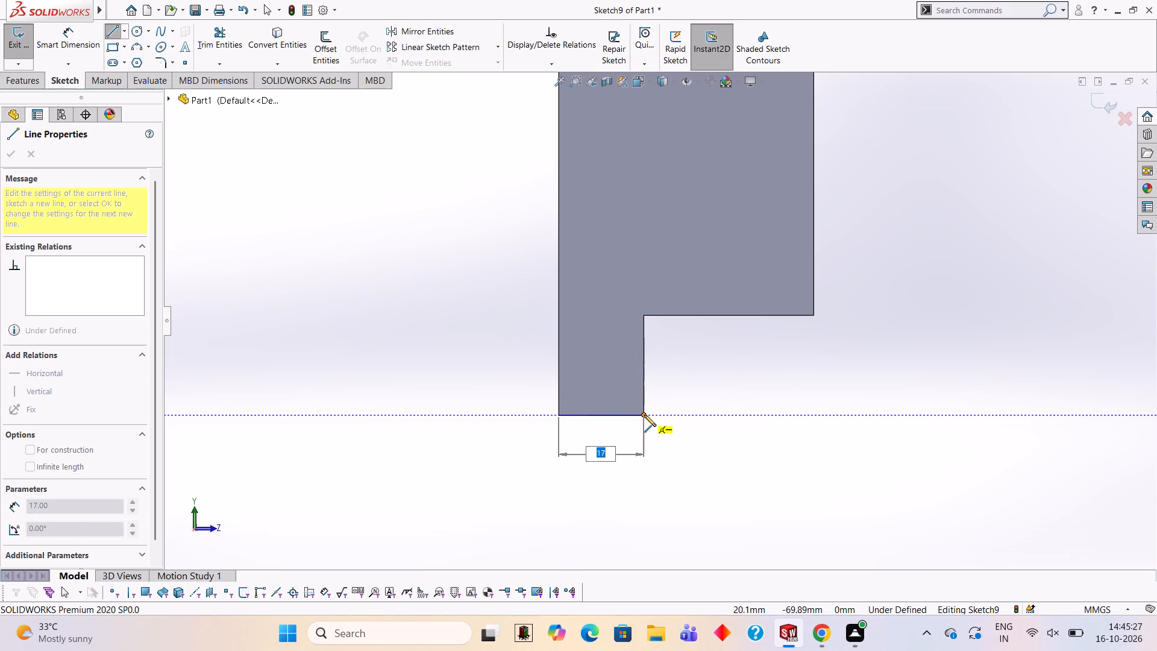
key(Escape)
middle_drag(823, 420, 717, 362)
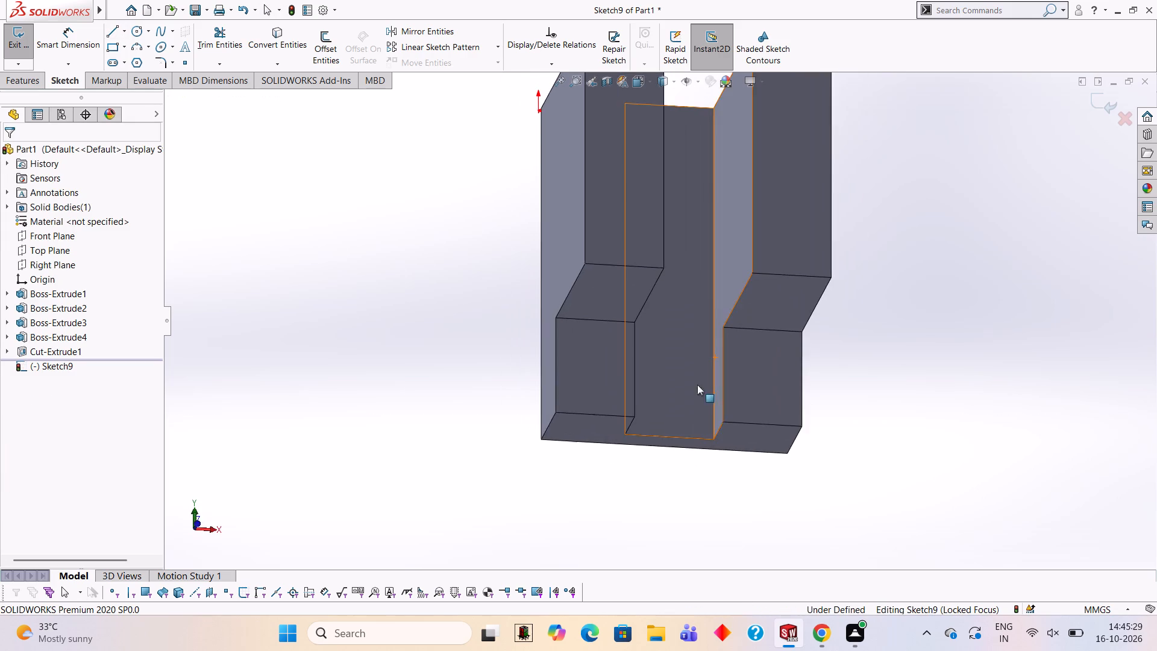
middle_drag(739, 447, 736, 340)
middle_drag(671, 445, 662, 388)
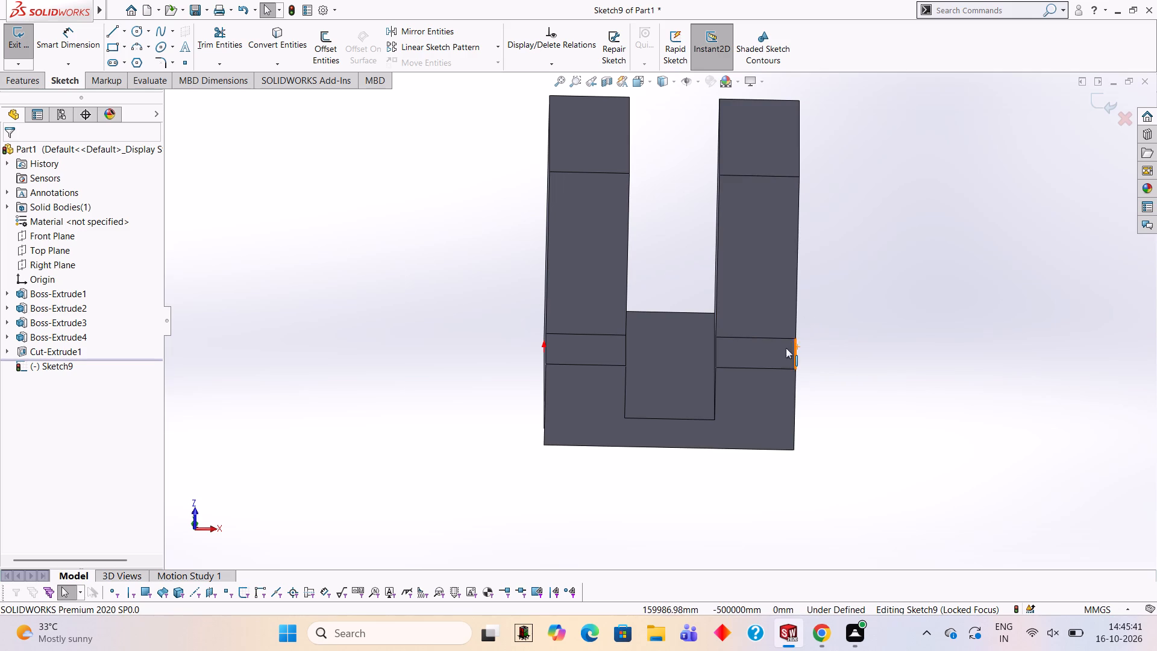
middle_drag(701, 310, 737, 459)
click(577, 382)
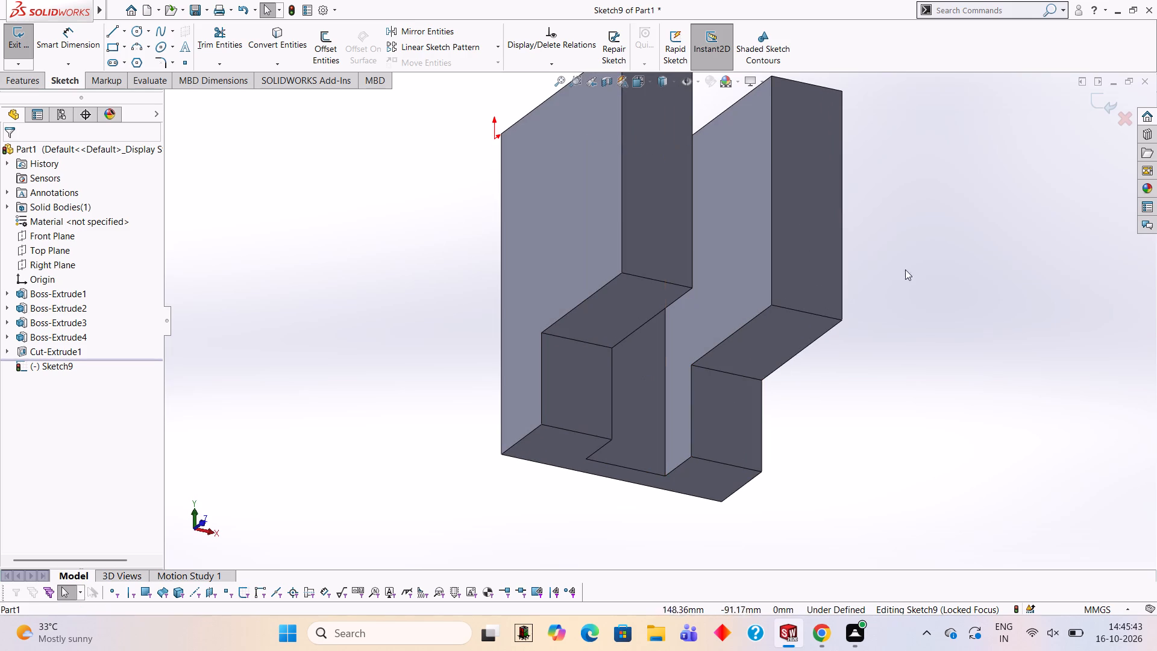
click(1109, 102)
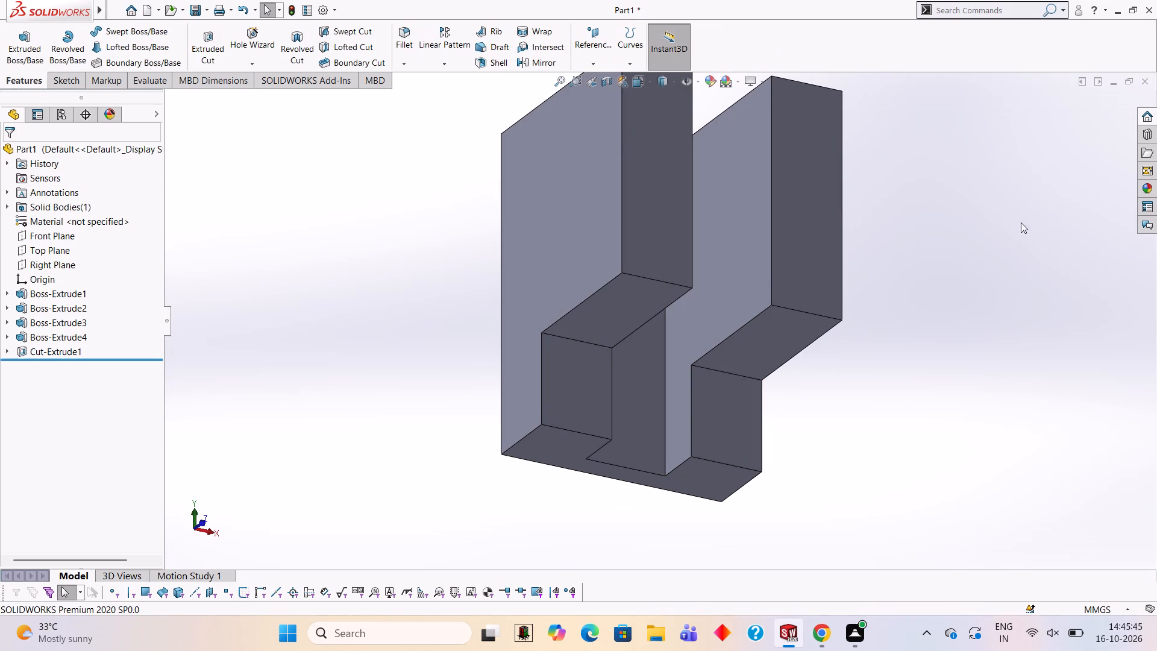
Open a sketch on the front face of one rail below its arm and outline that face with lines, 16 x 20 mm.
click(568, 373)
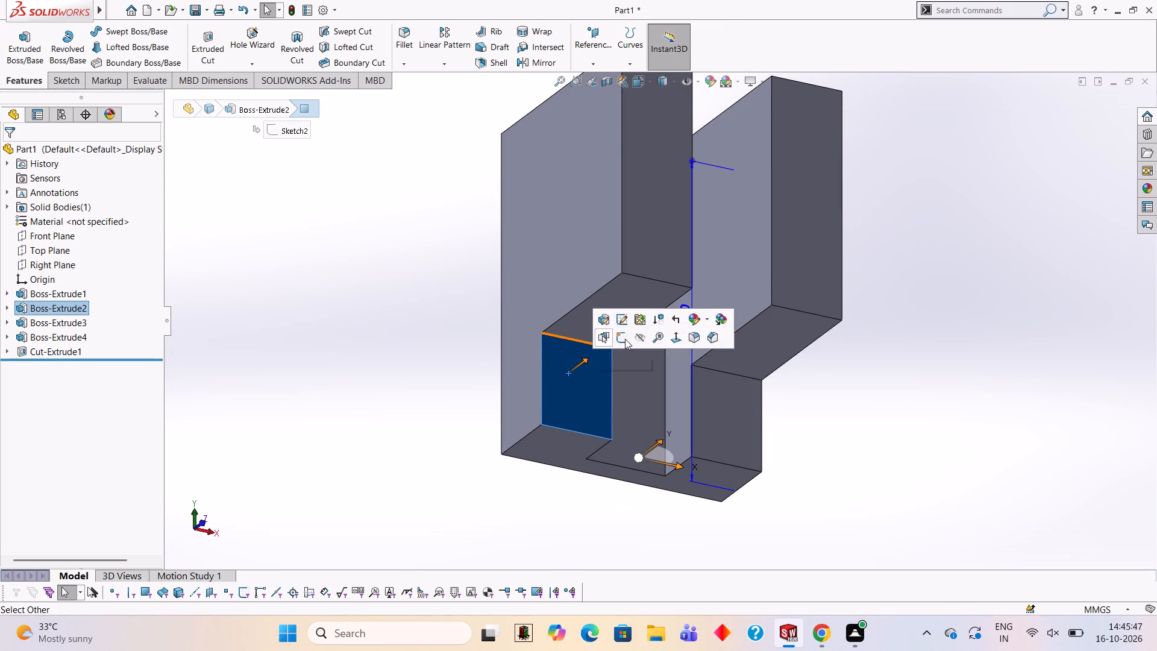
click(627, 339)
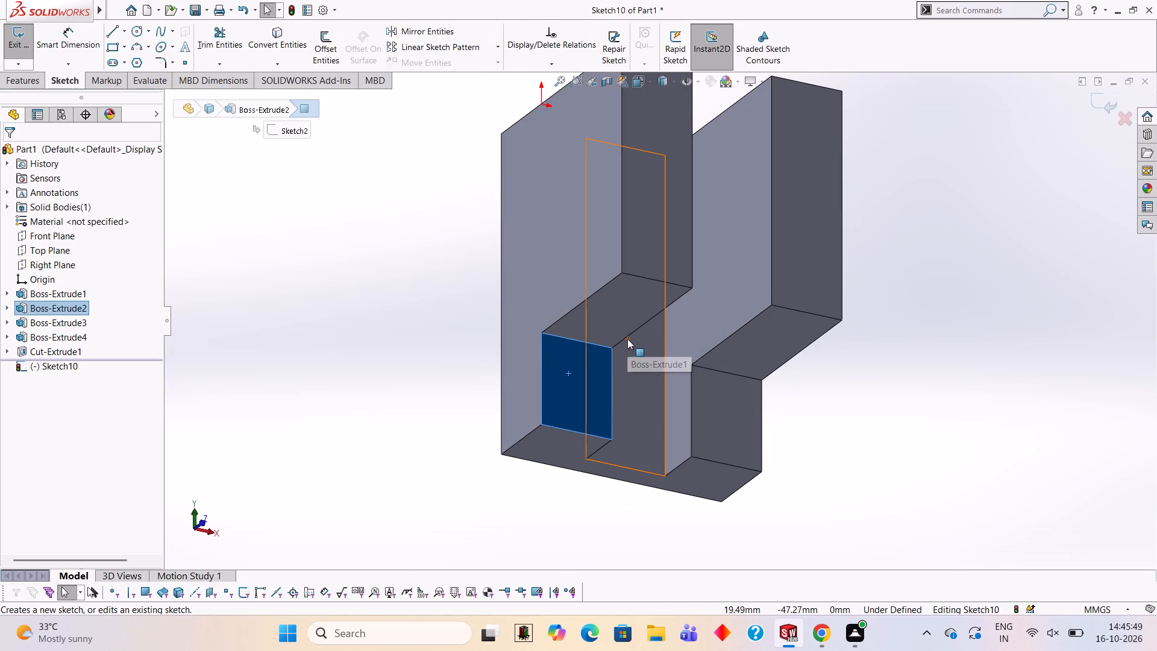
key(ctrl+8)
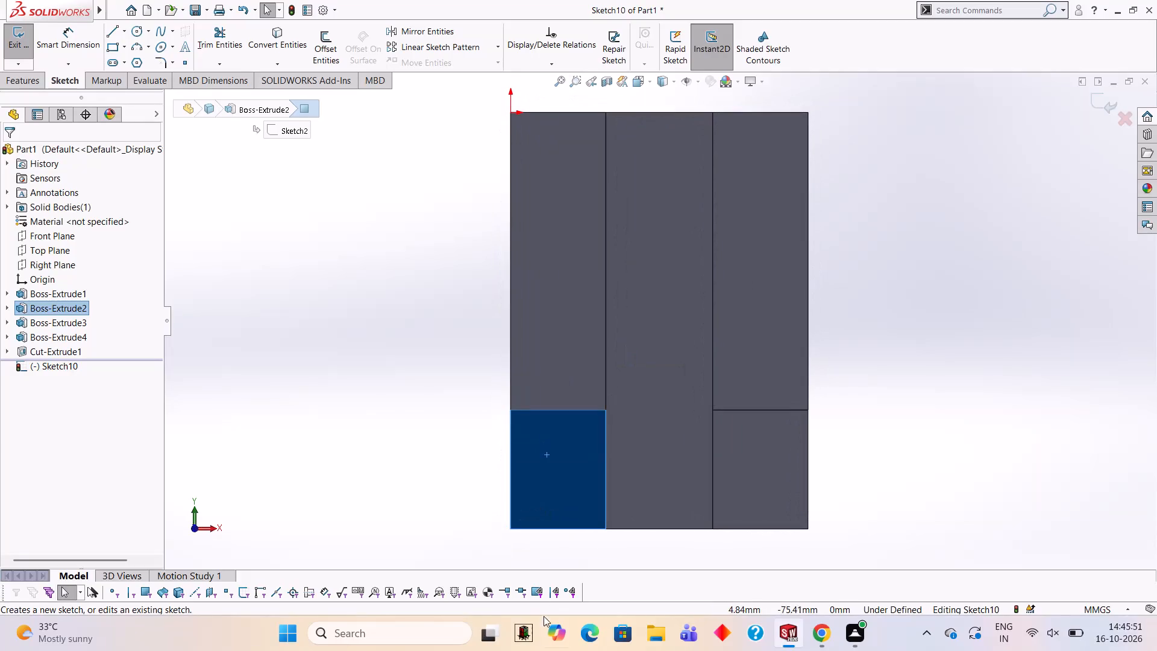
click(111, 27)
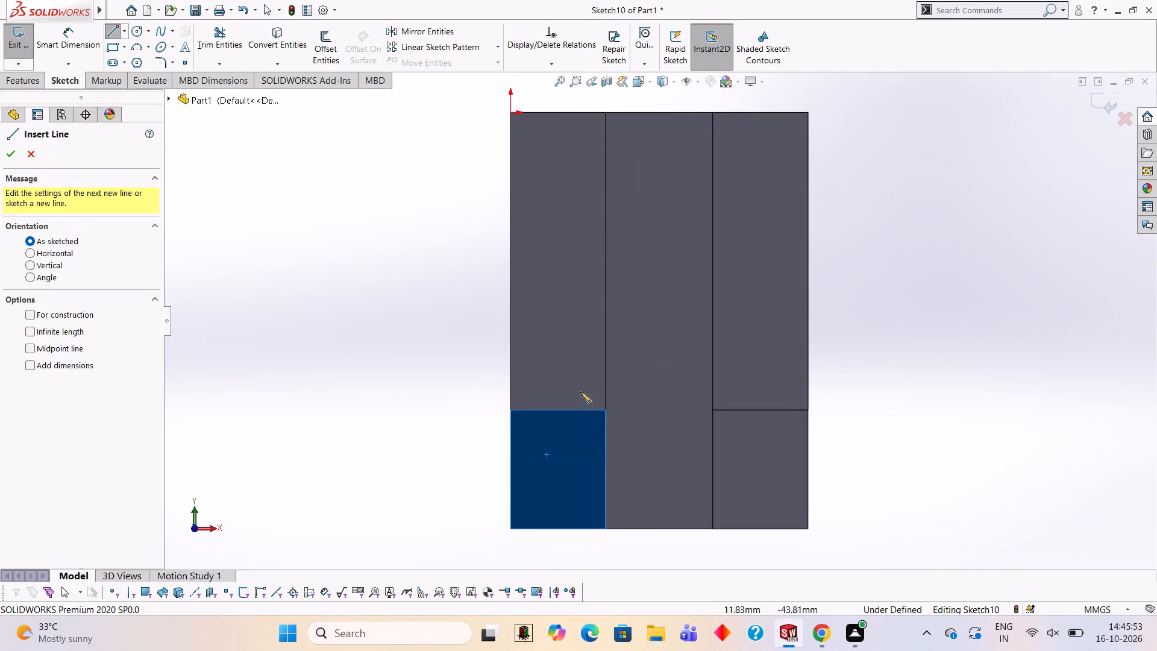
click(510, 409)
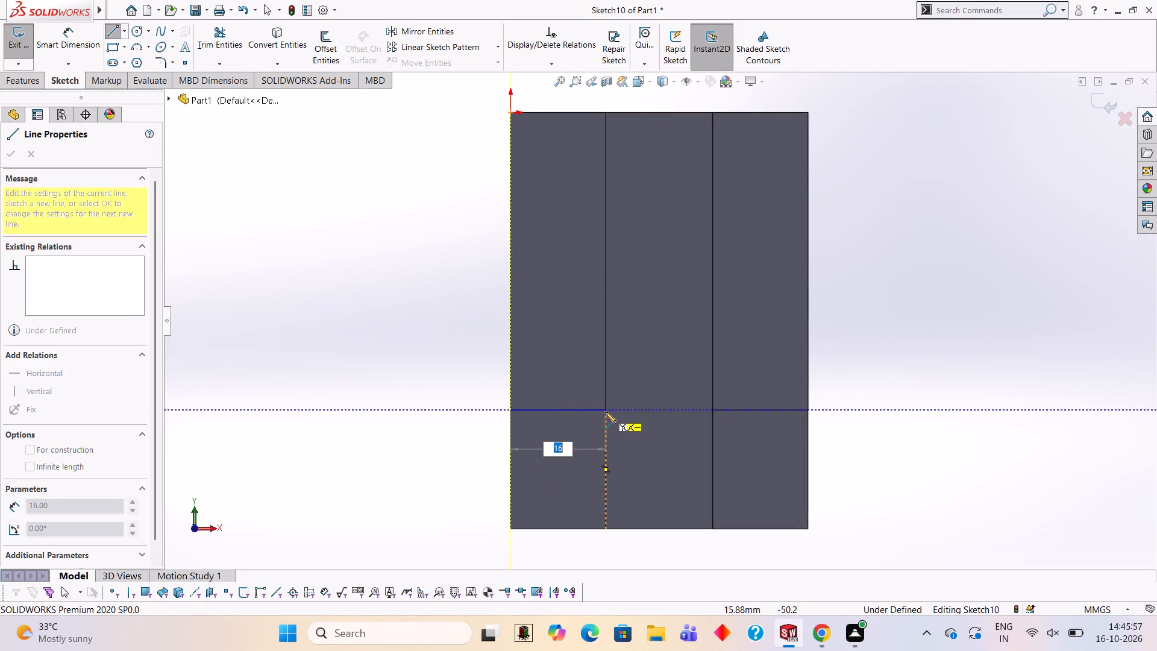
click(605, 412)
click(606, 529)
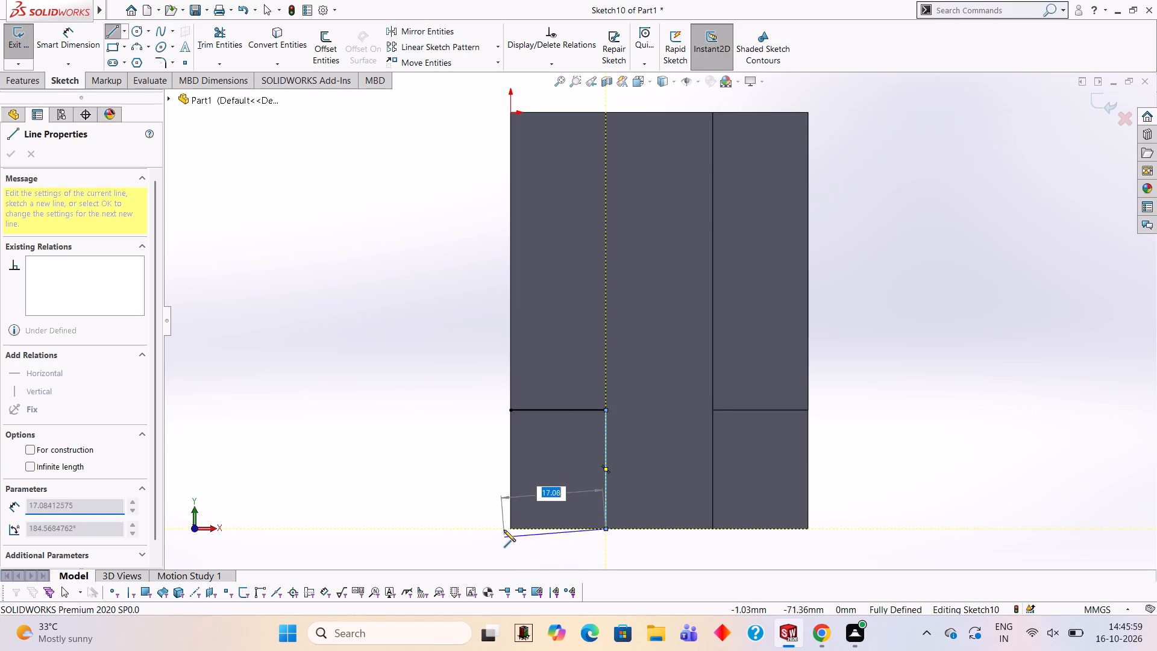
click(510, 529)
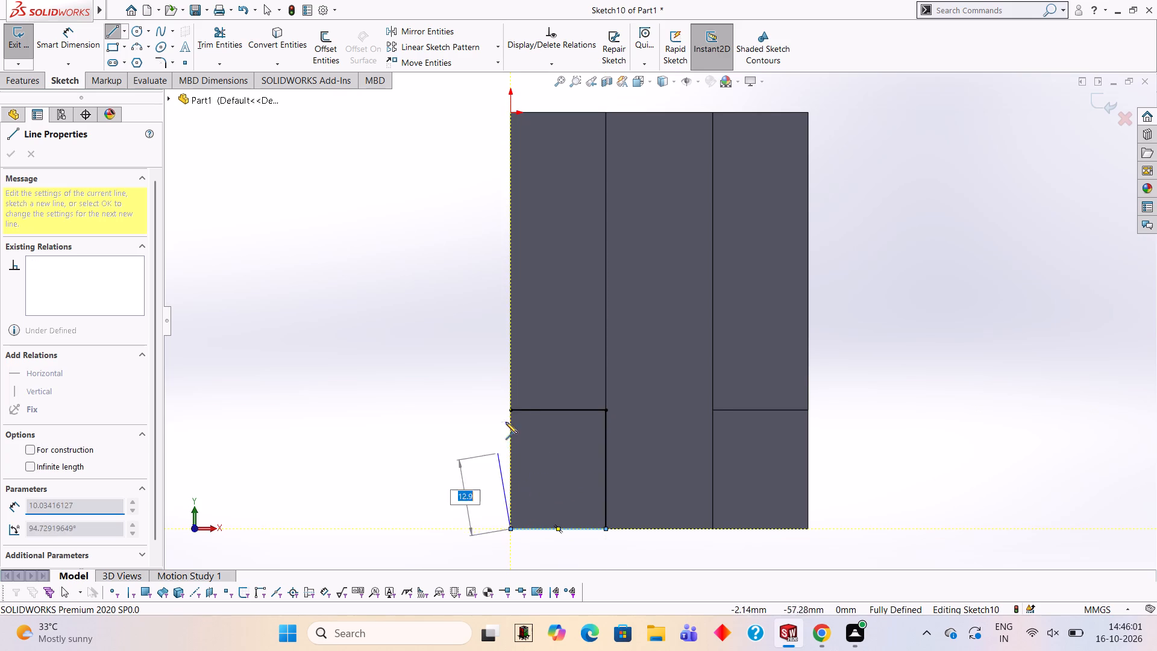
click(513, 410)
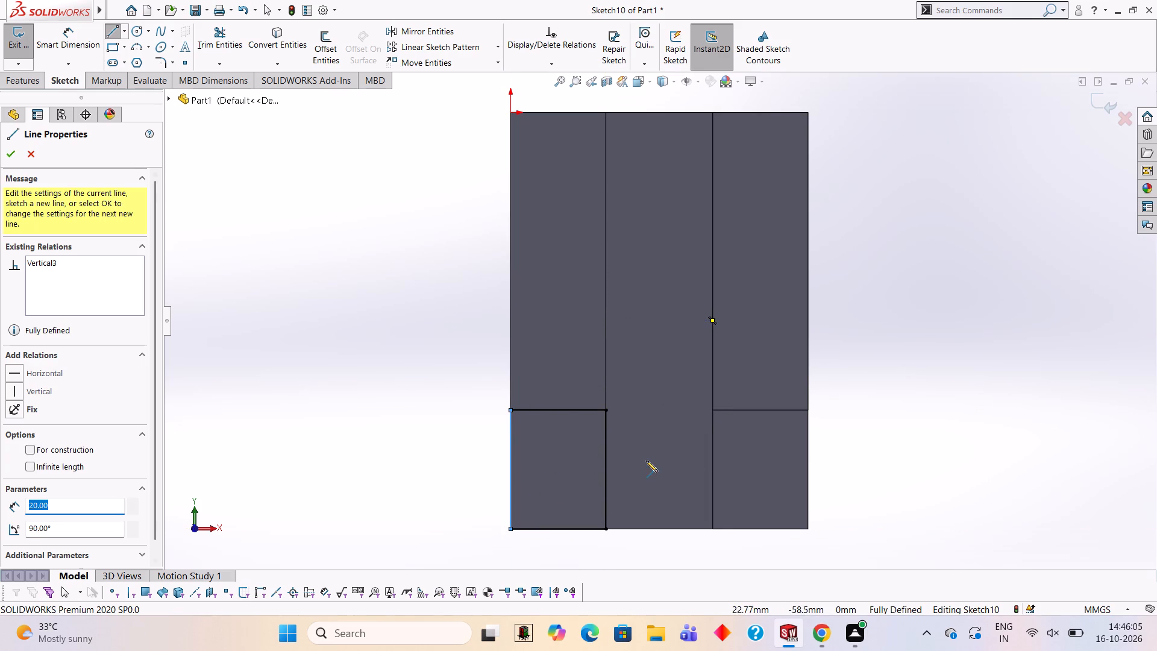
In the same sketch, outline the other rail's front face below its arm with four connected lines, 20 mm tall.
click(713, 408)
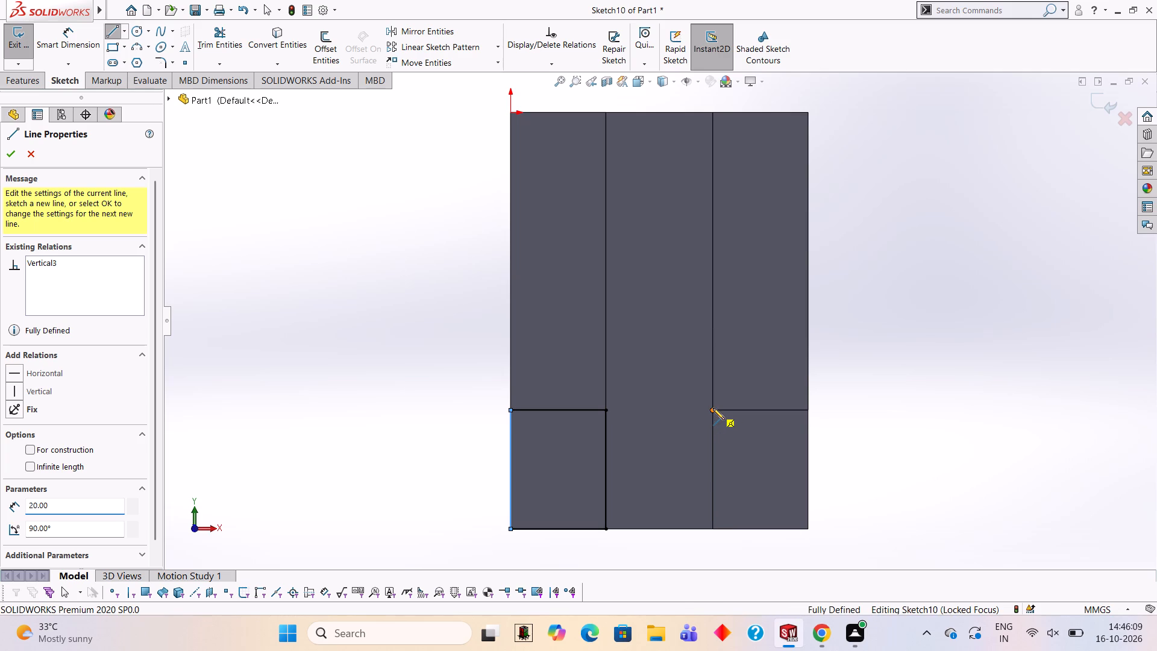
click(807, 409)
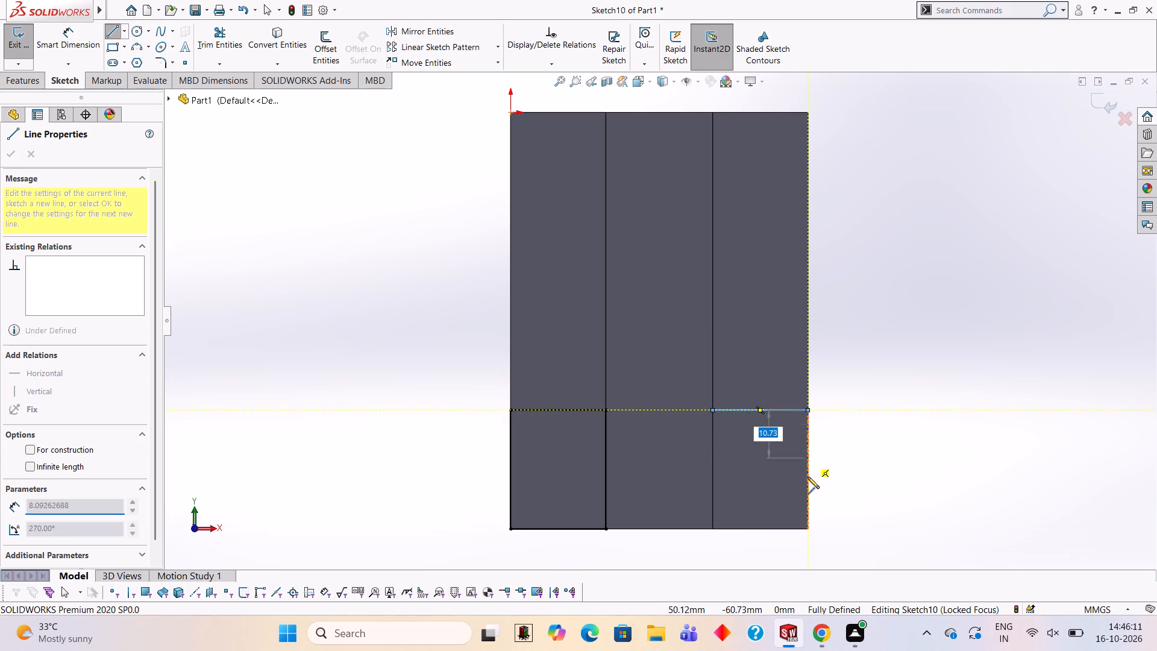
click(807, 529)
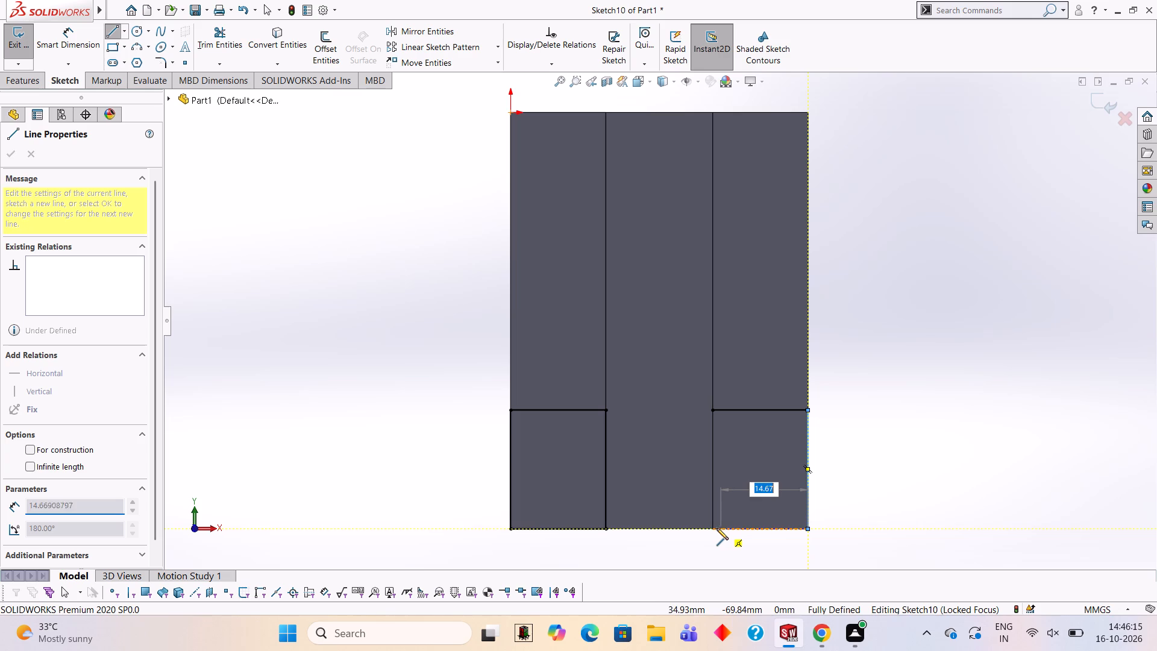
click(709, 528)
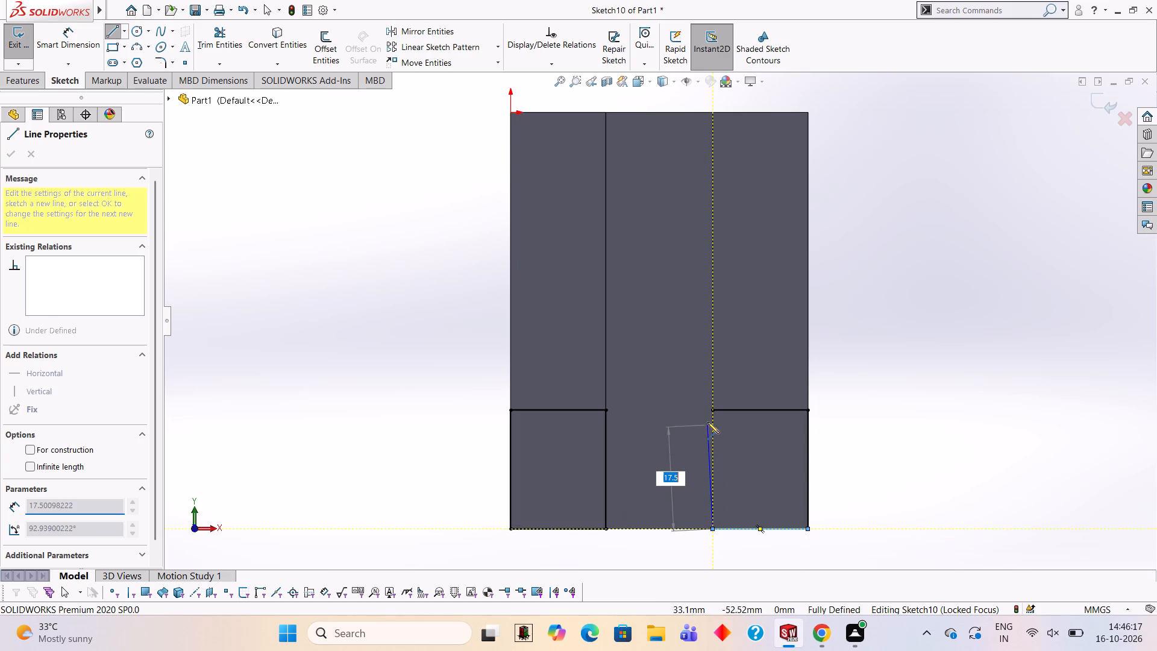
click(711, 412)
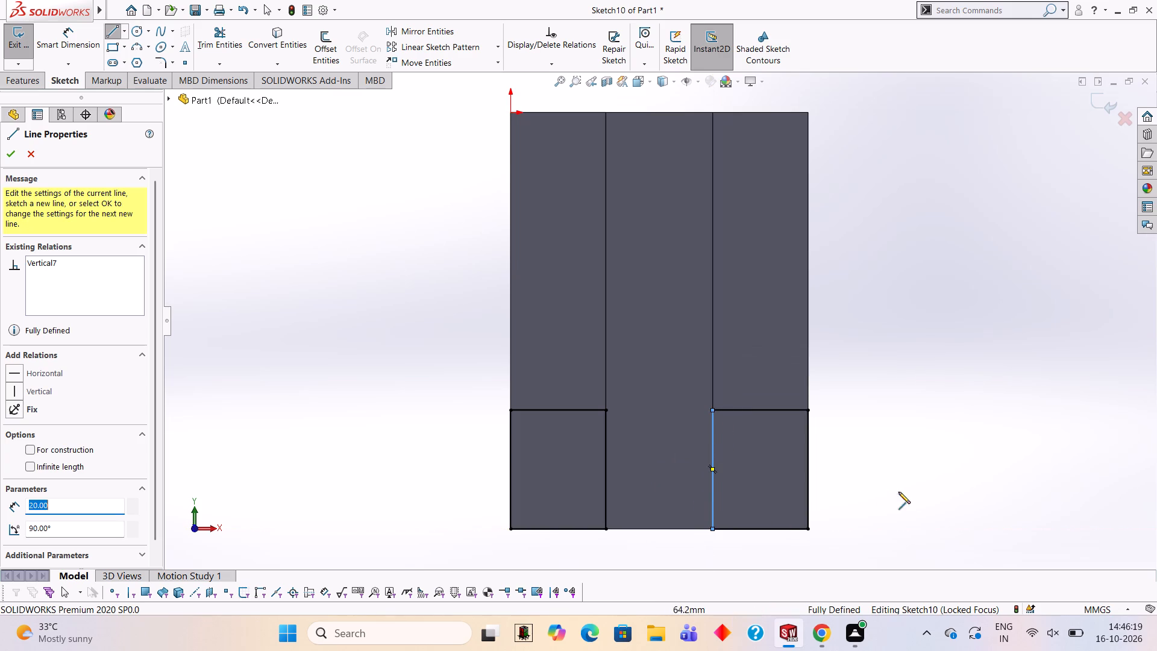
Boss-extrude both rail-face rectangles as a blind extrusion 3 mm deep, merged with the body.
scroll(898, 492, up, 1)
middle_drag(908, 492, 911, 360)
click(34, 92)
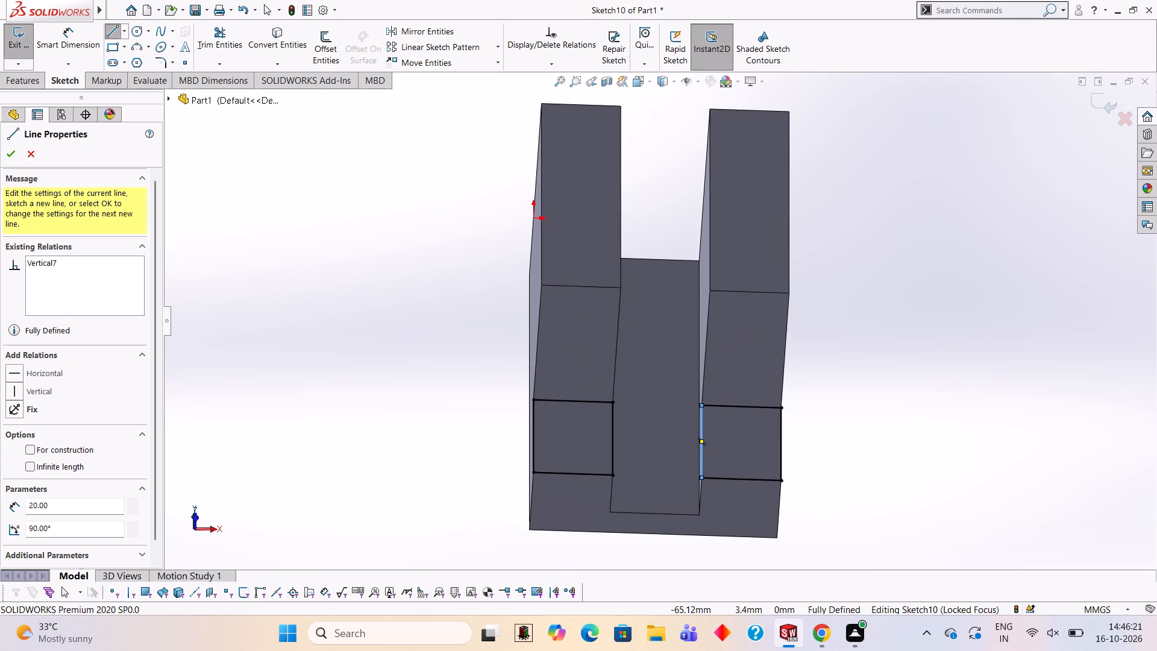
click(34, 81)
click(35, 52)
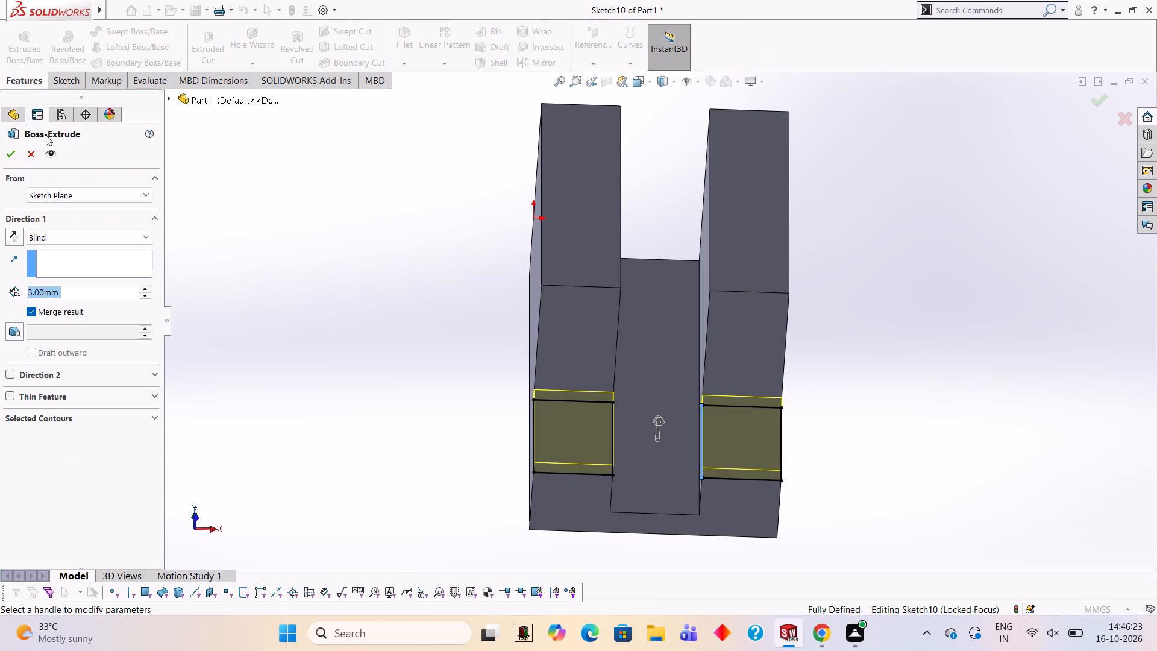
click(10, 154)
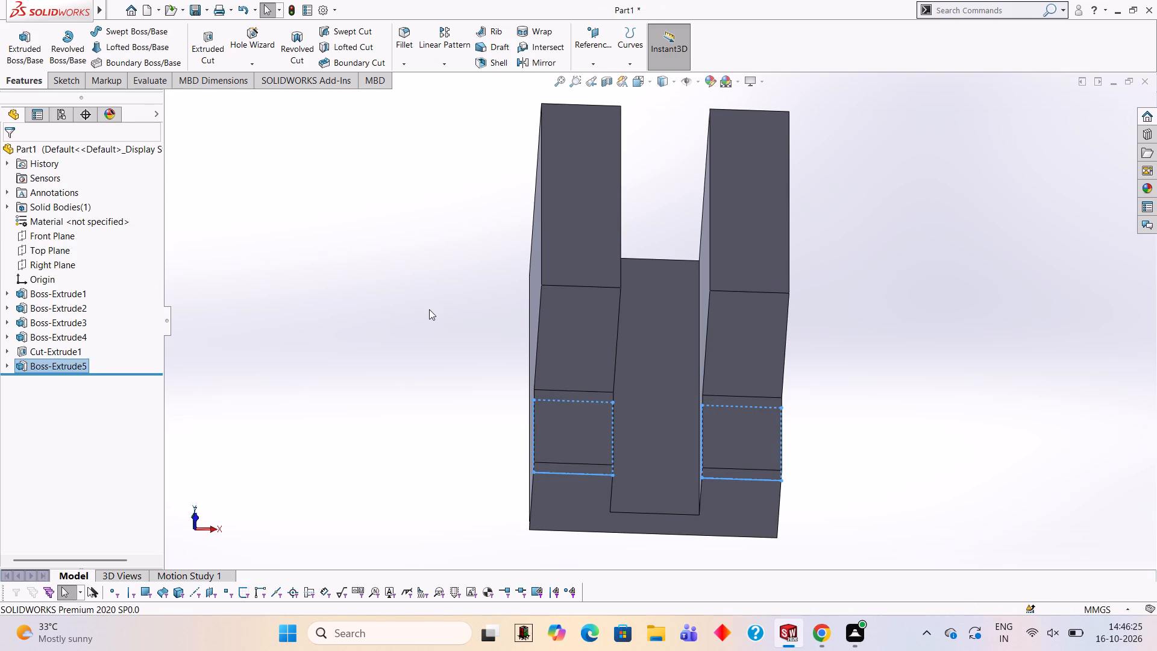
click(424, 308)
Open a sketch on the bracket's outer side face and draw a 55 mm horizontal line from the midpoint of its long back edge.
middle_drag(484, 370, 462, 266)
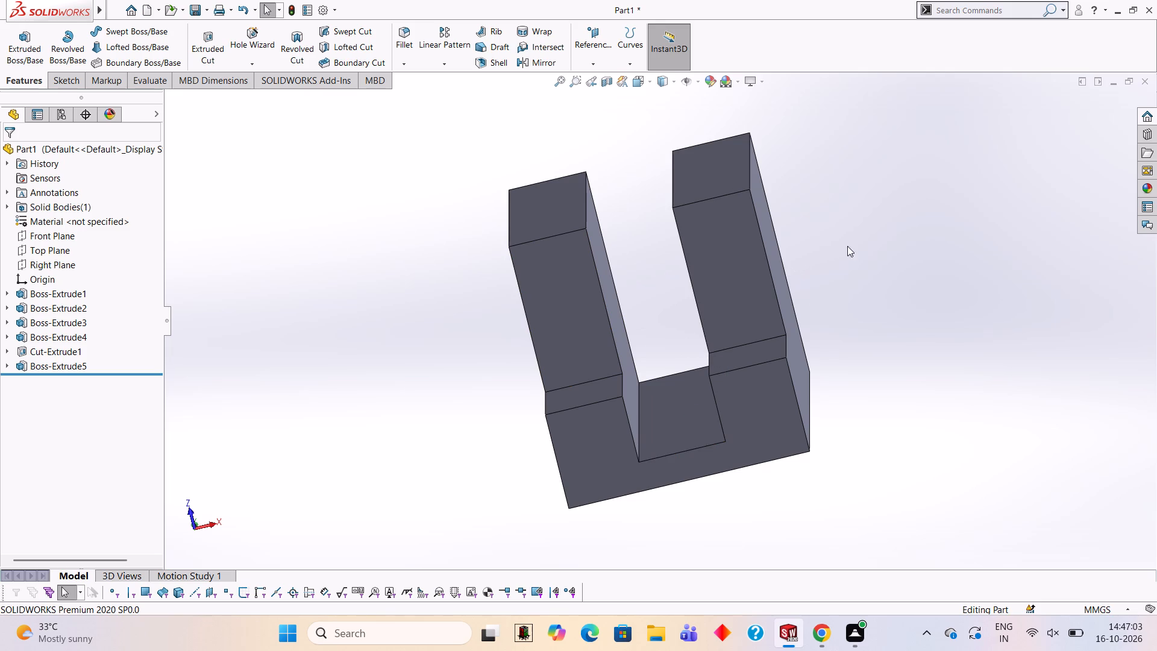
middle_drag(882, 281, 859, 296)
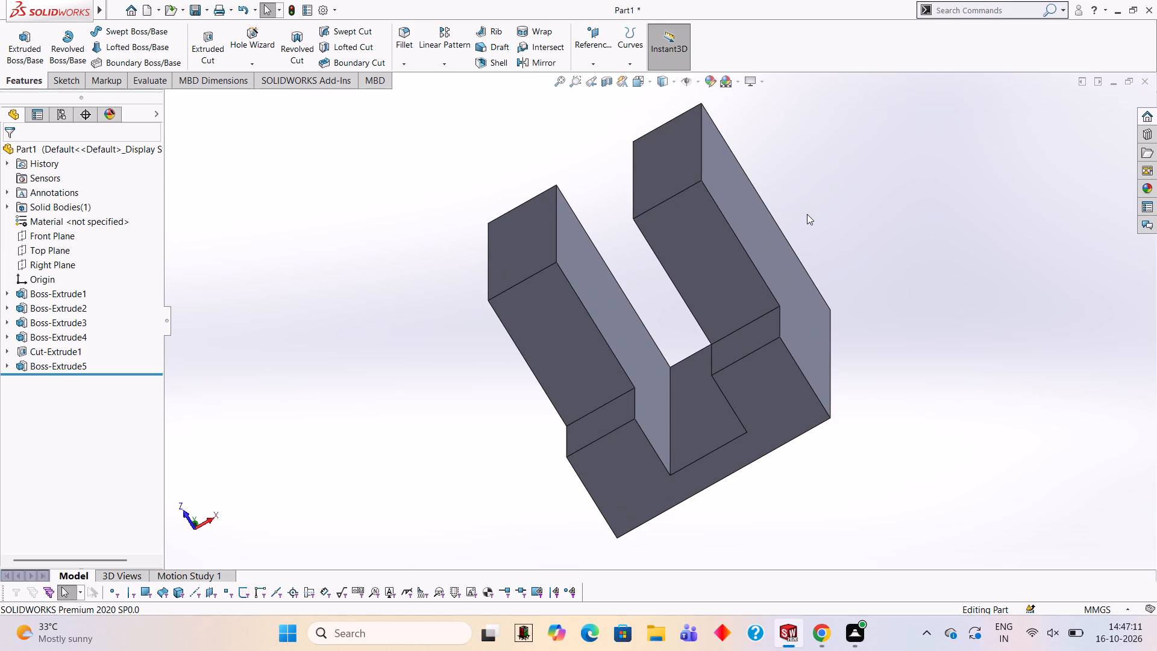
middle_drag(807, 209, 855, 394)
middle_drag(817, 247, 960, 329)
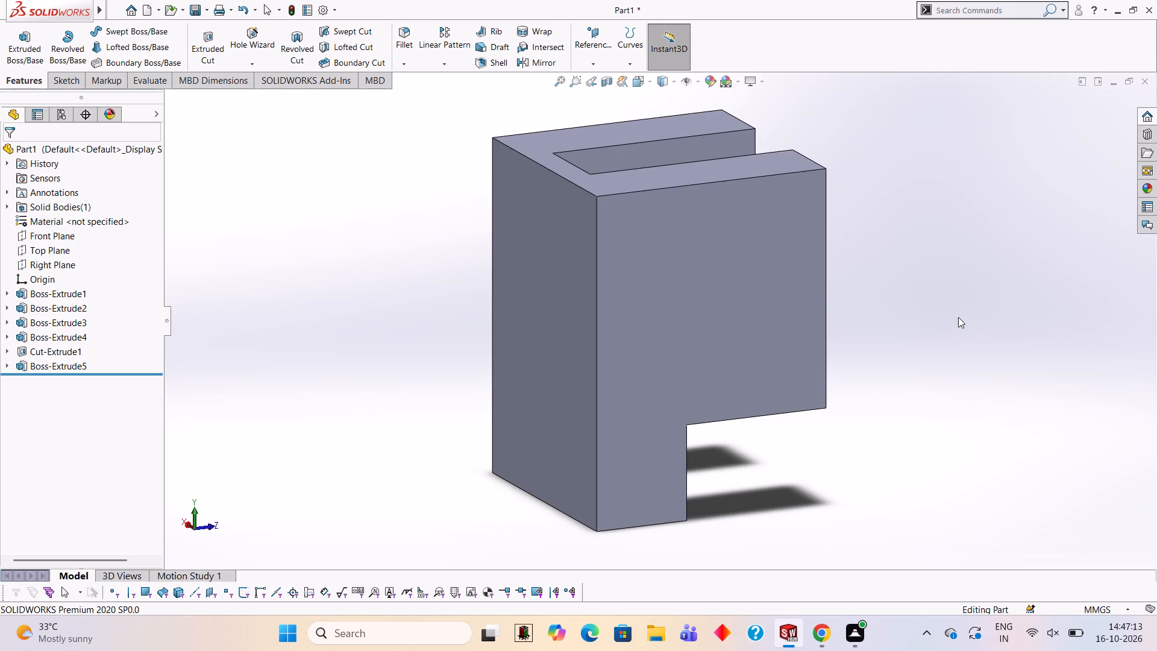
click(728, 259)
click(783, 227)
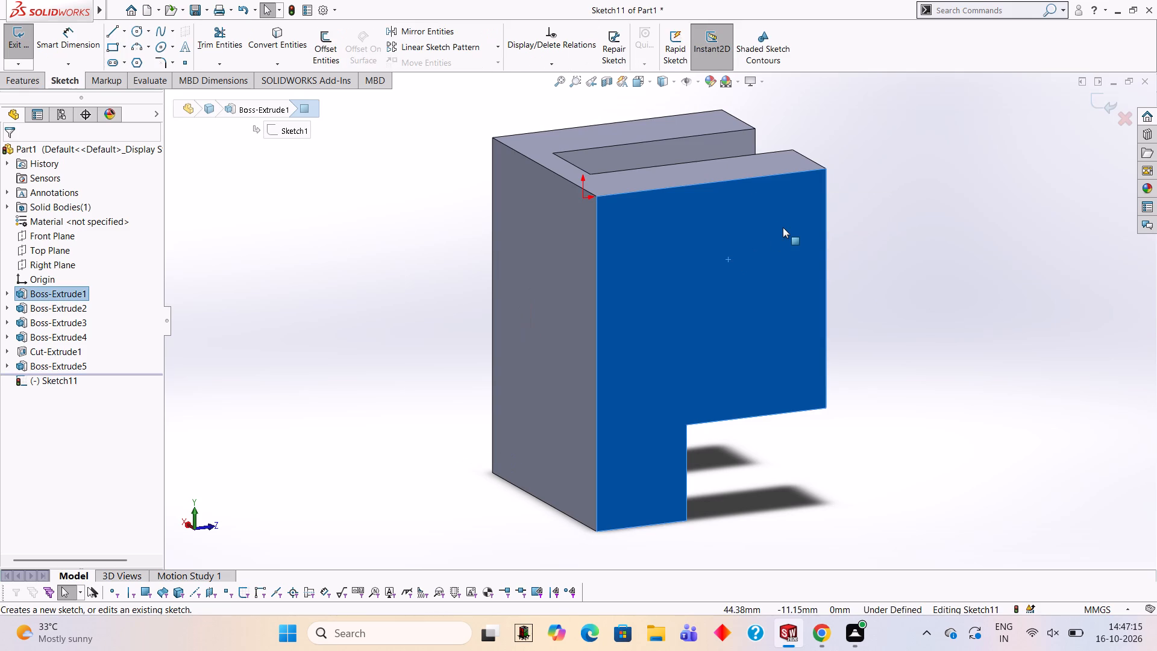
key(ctrl+8)
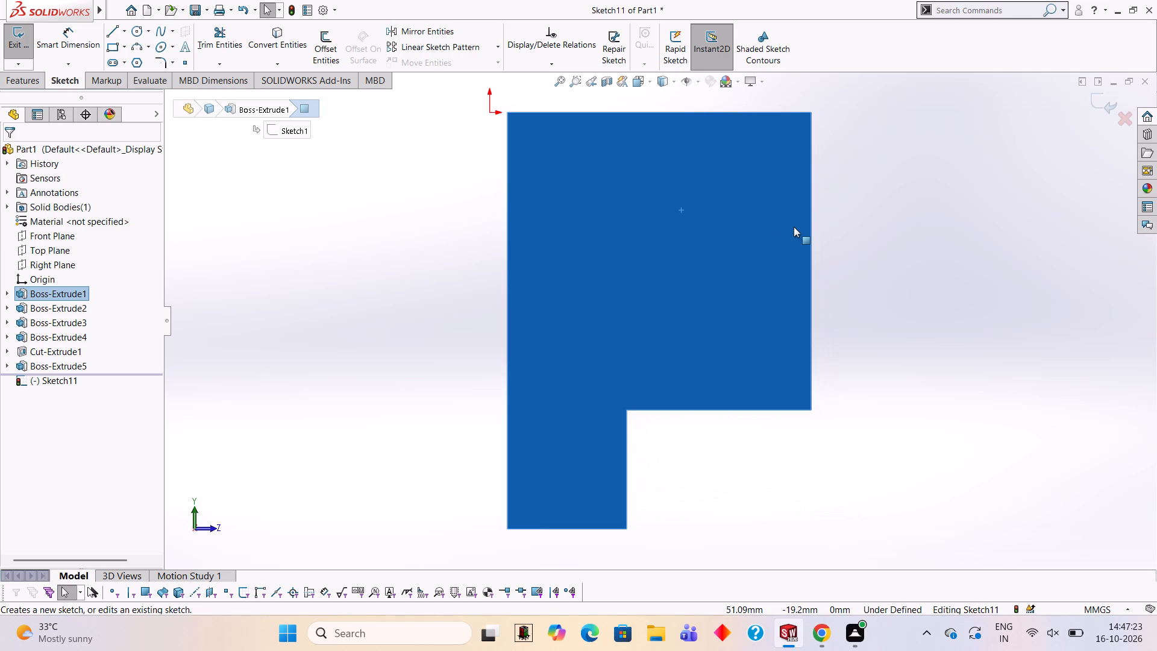
click(108, 30)
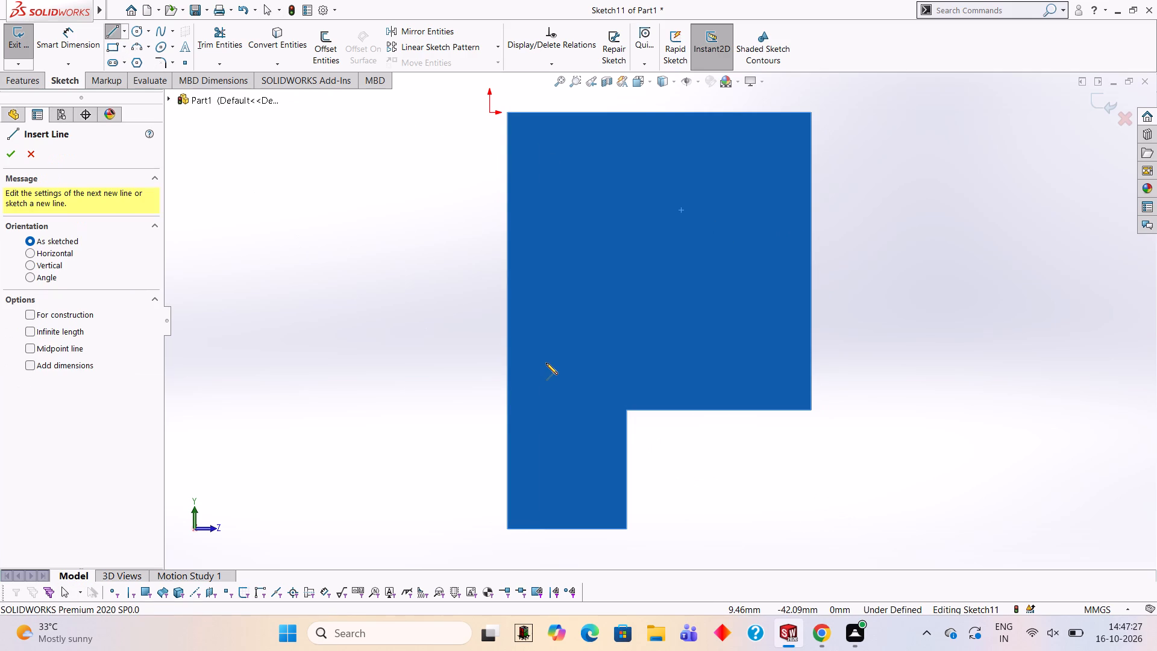
click(507, 320)
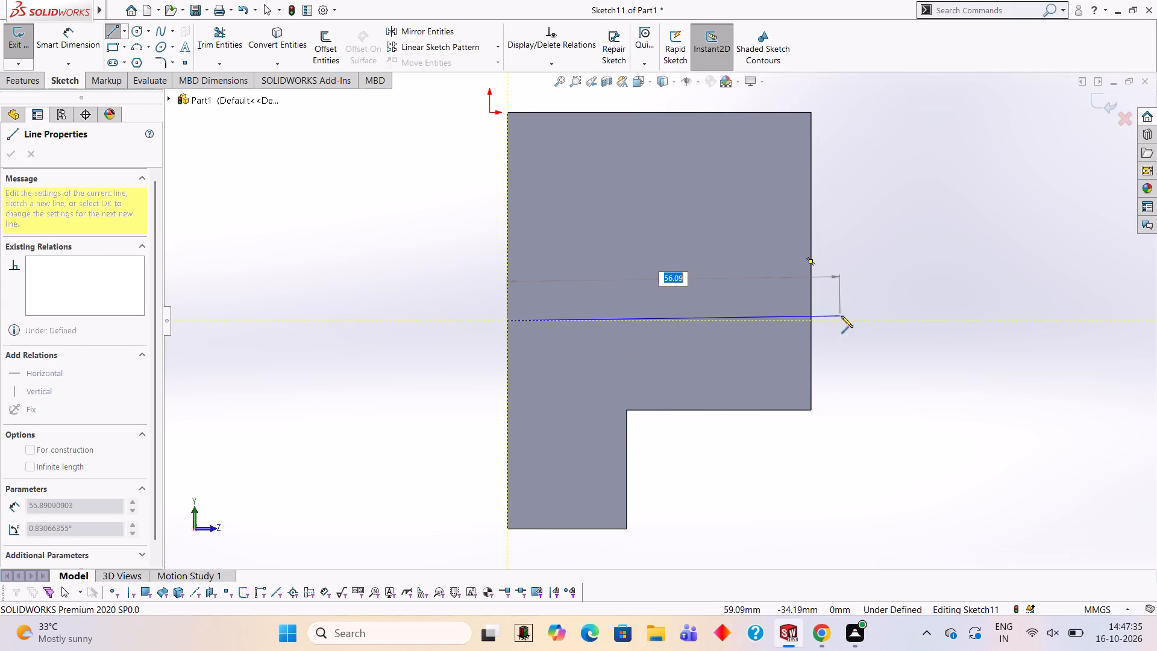
text(55)
key(Return)
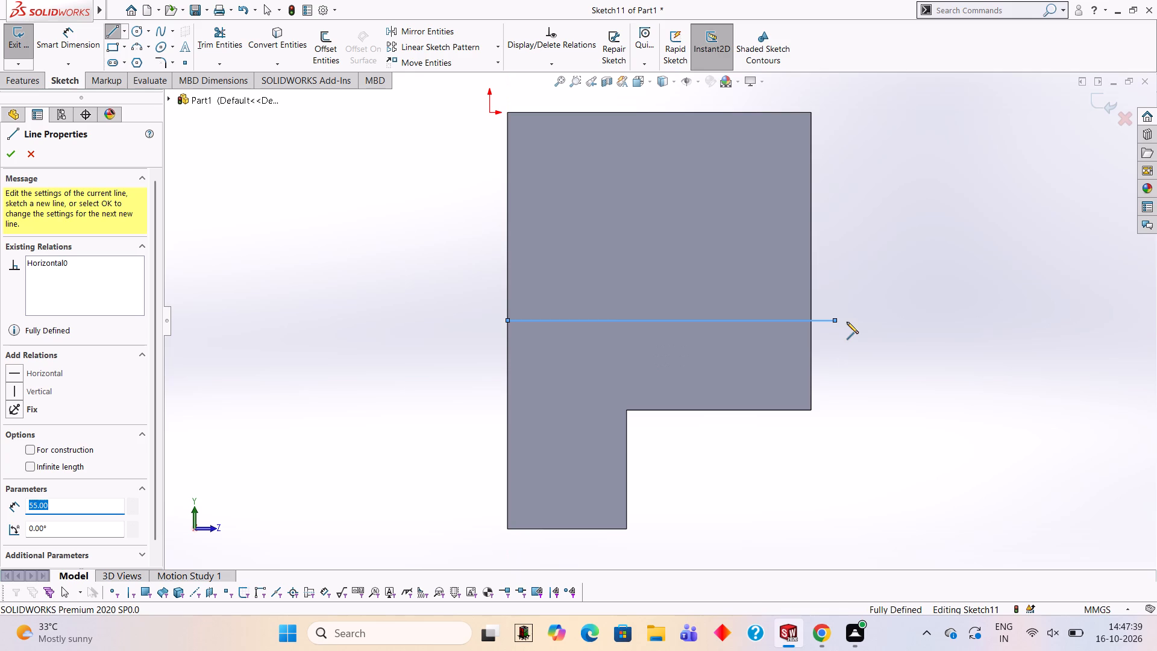
key(Escape)
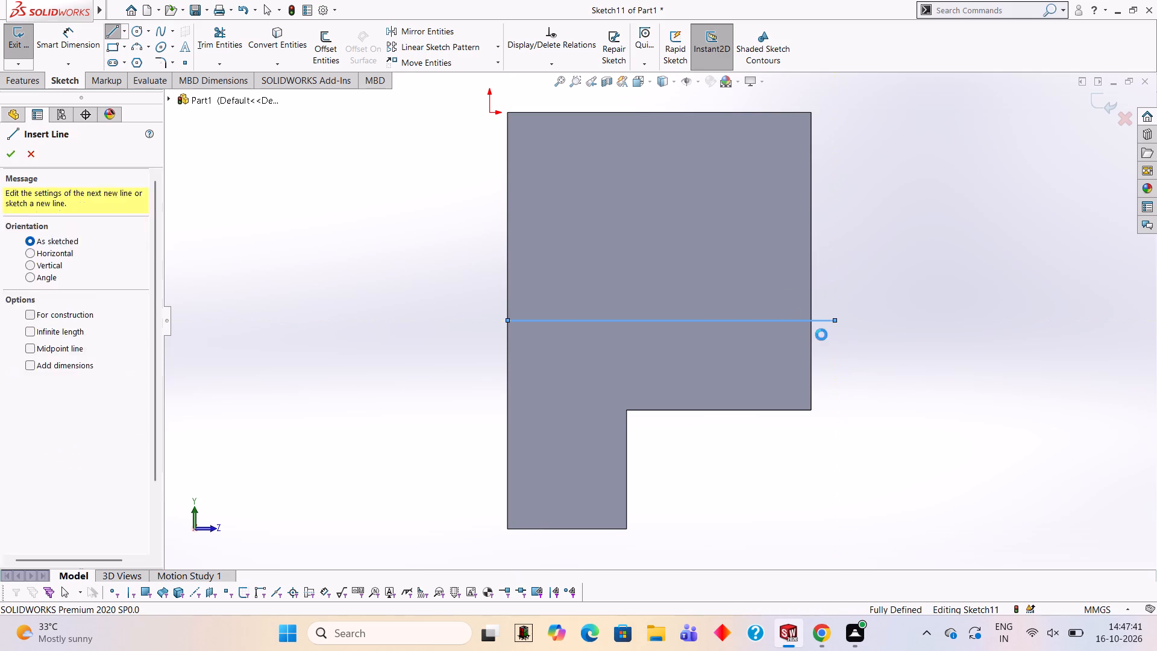
Draw a 50 mm diameter circle centred on the free end of the 55 mm line.
click(132, 27)
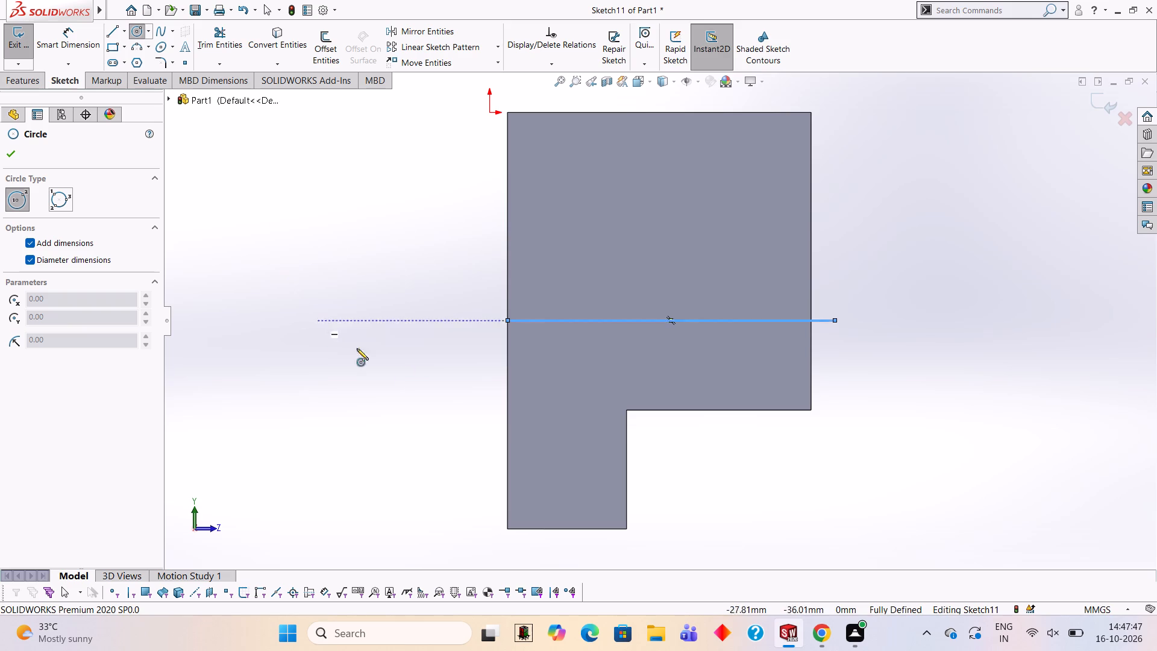
click(833, 318)
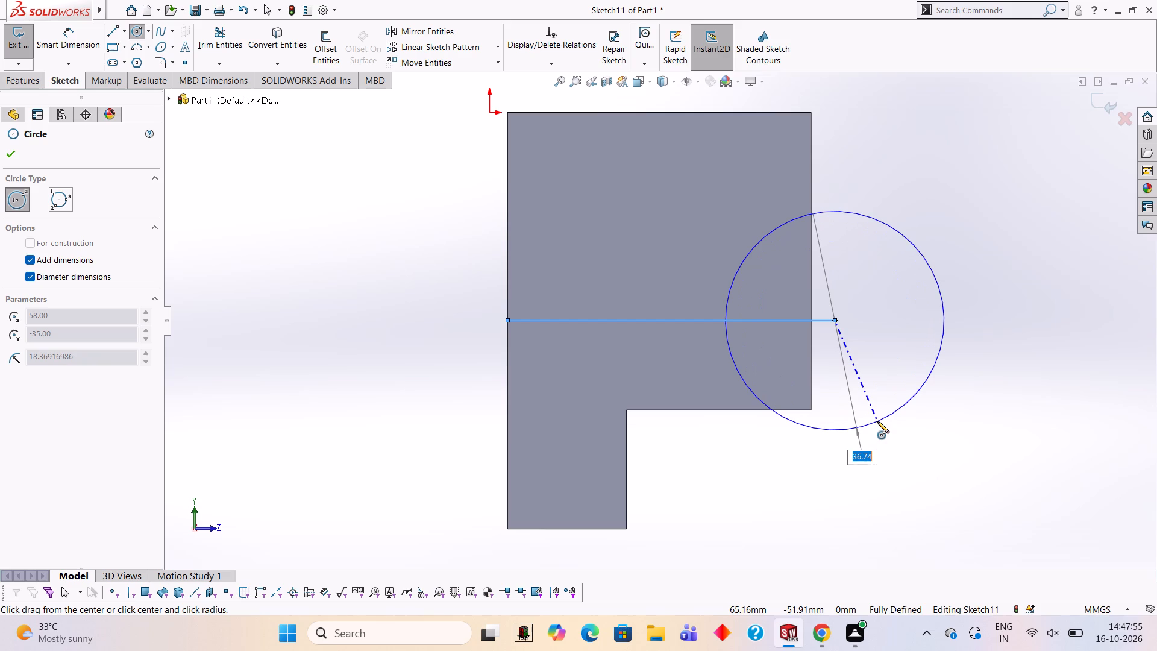
text(50)
key(Return)
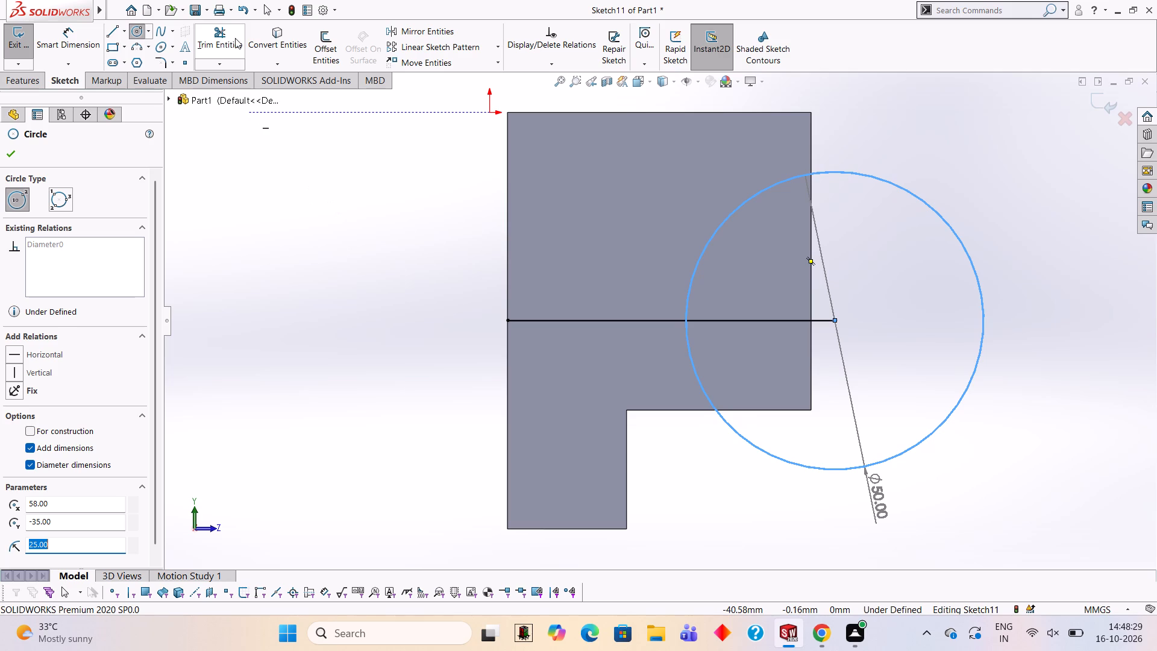
Dimension the circle's diameter and the horizontal distance from its centre to the line's start on the back edge.
click(86, 40)
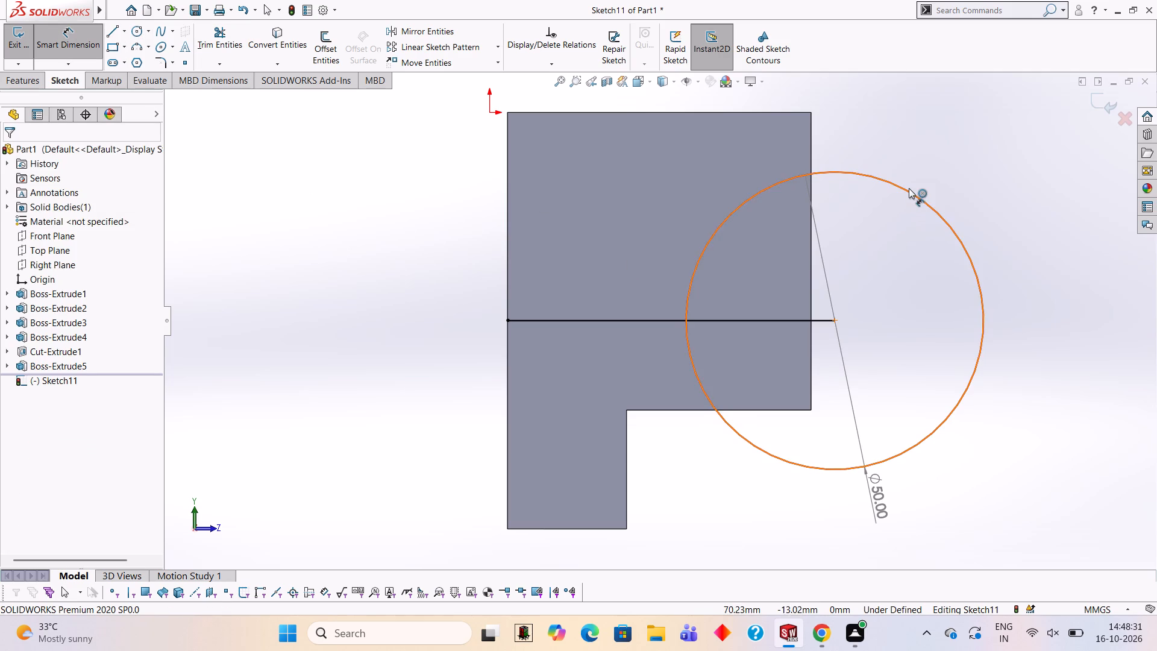
click(909, 188)
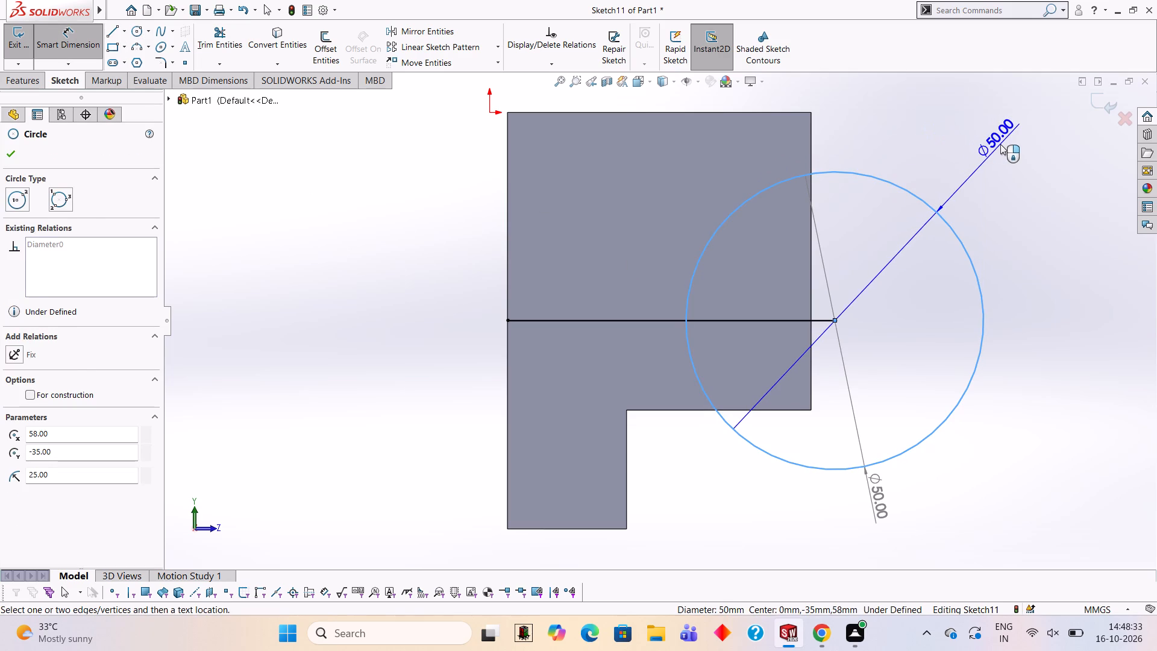
click(1000, 144)
click(952, 125)
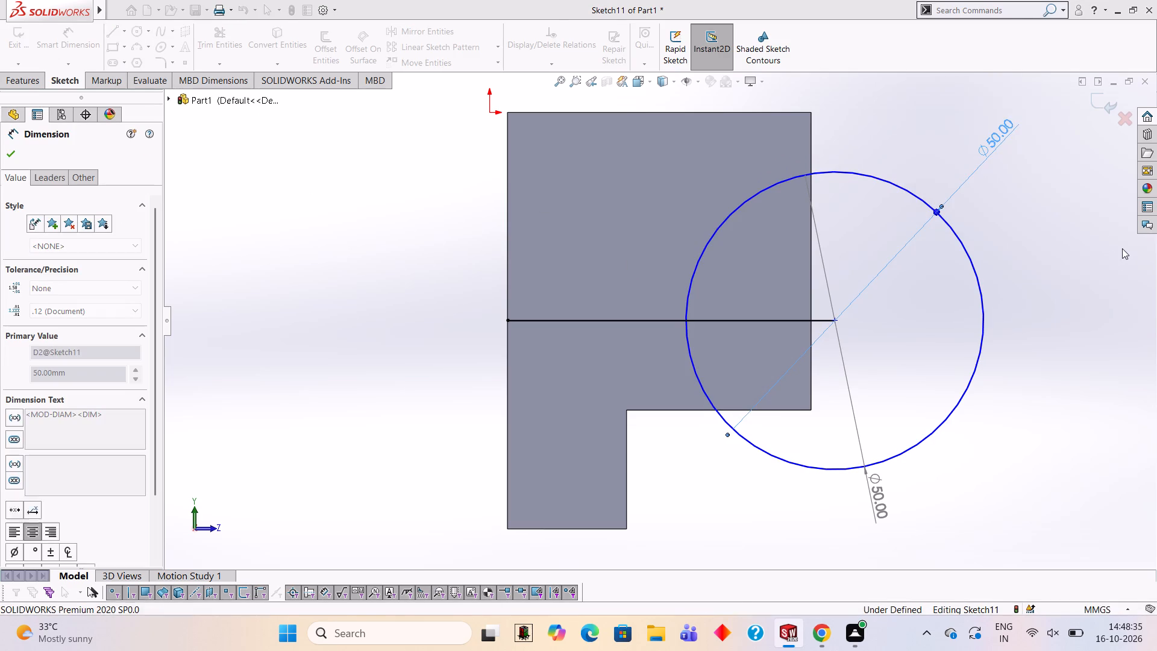
click(1143, 300)
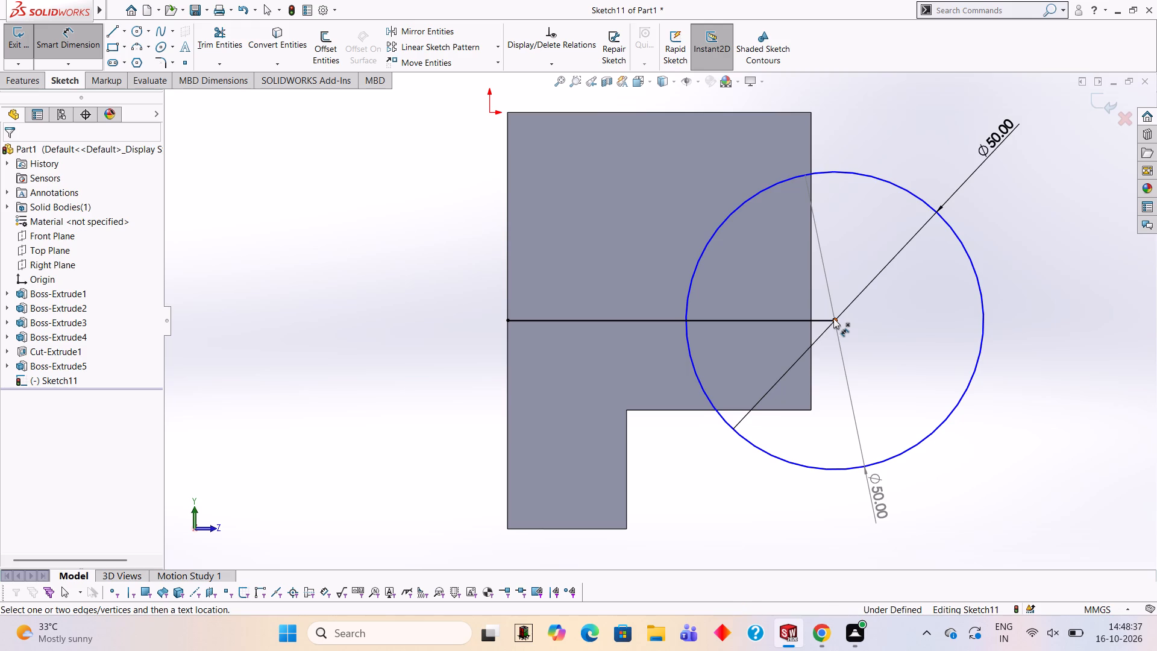
click(833, 318)
click(509, 321)
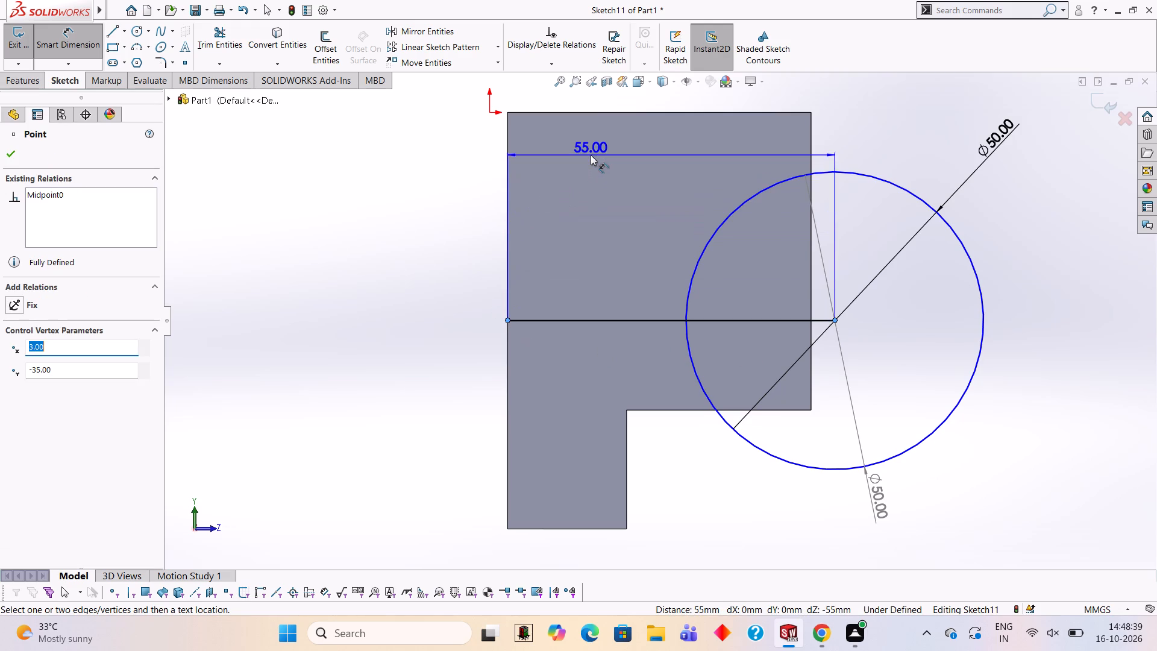
click(471, 242)
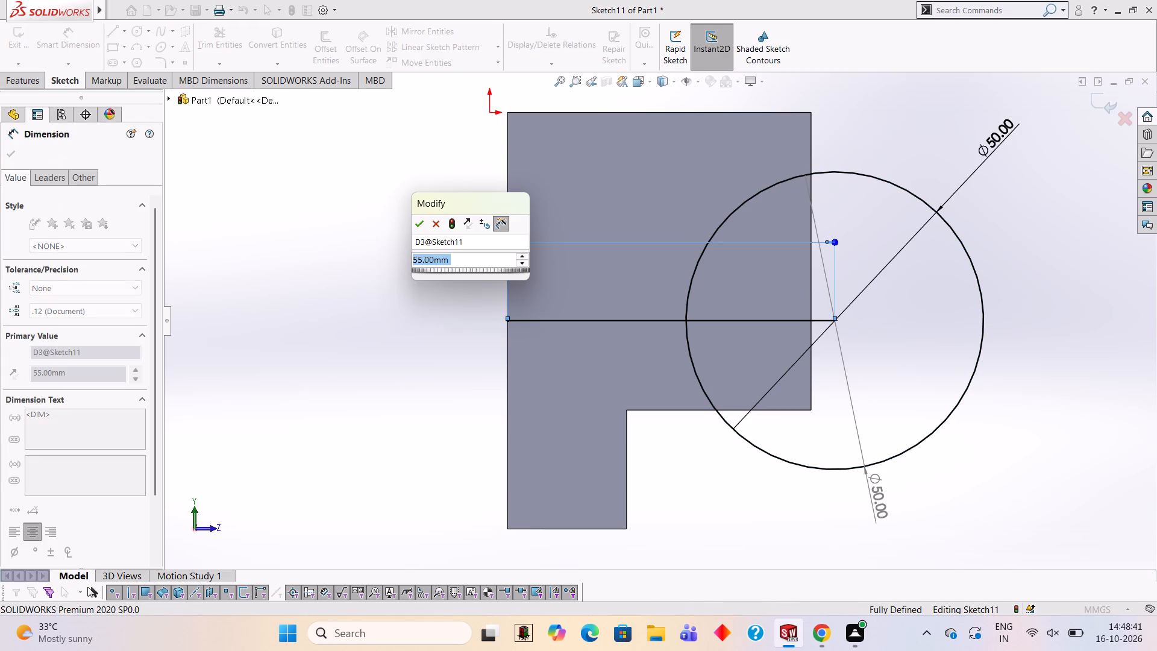
click(421, 221)
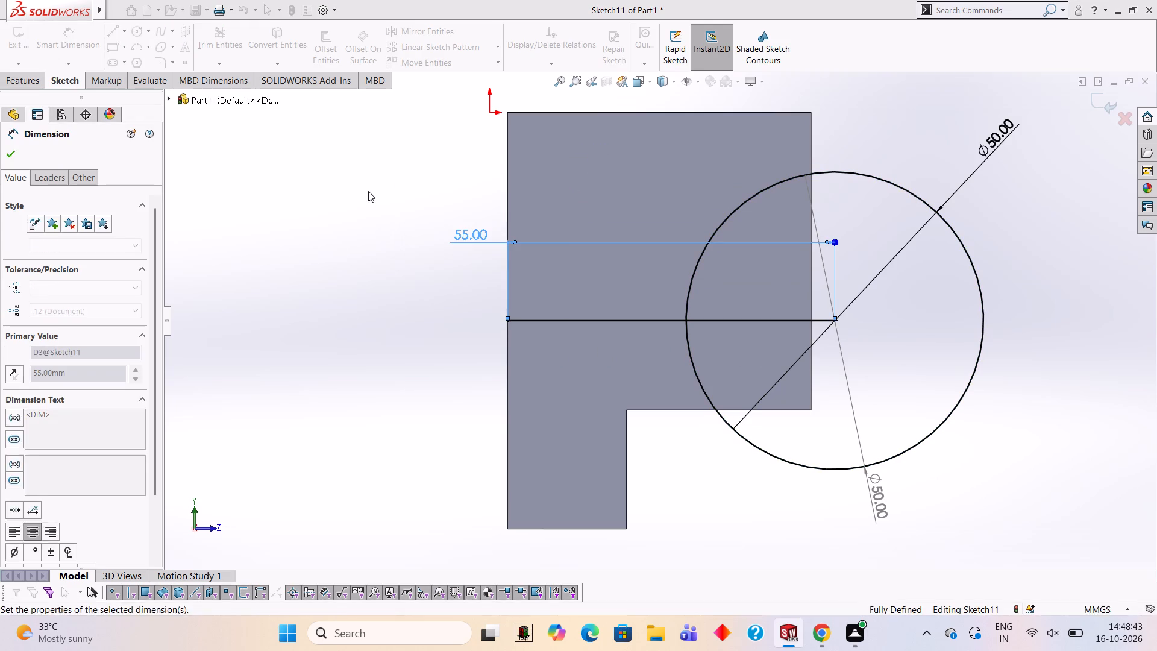
click(368, 191)
Trim away the whole horizontal line inside and outside the circle, accepting deletion of its associated dimension.
click(219, 47)
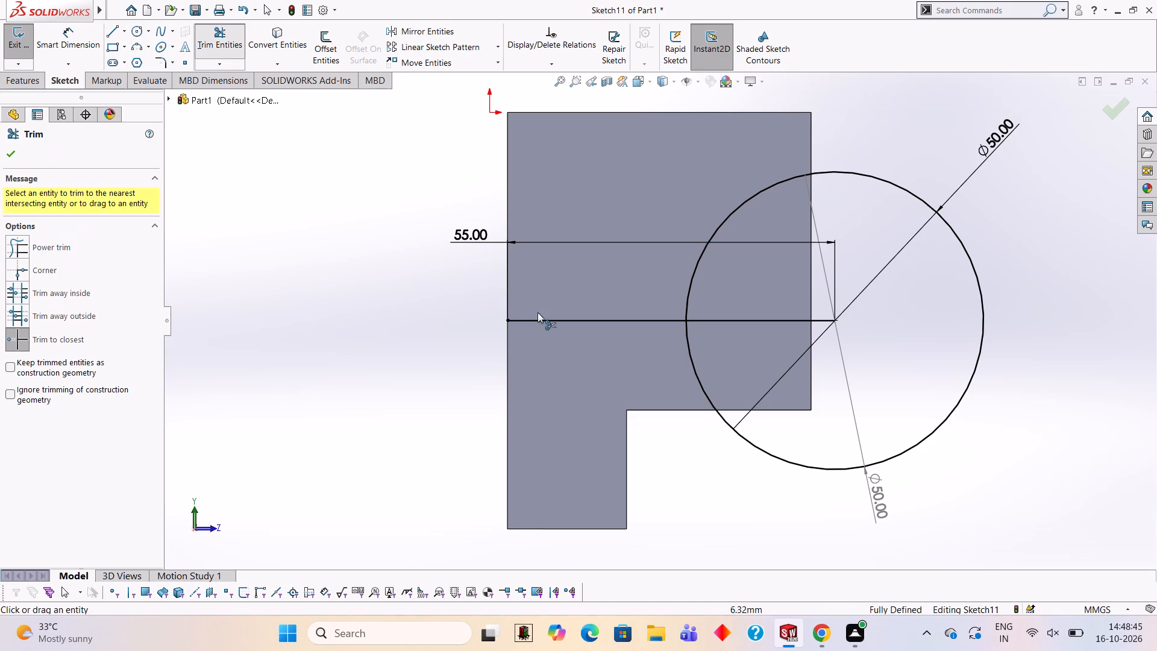
click(571, 319)
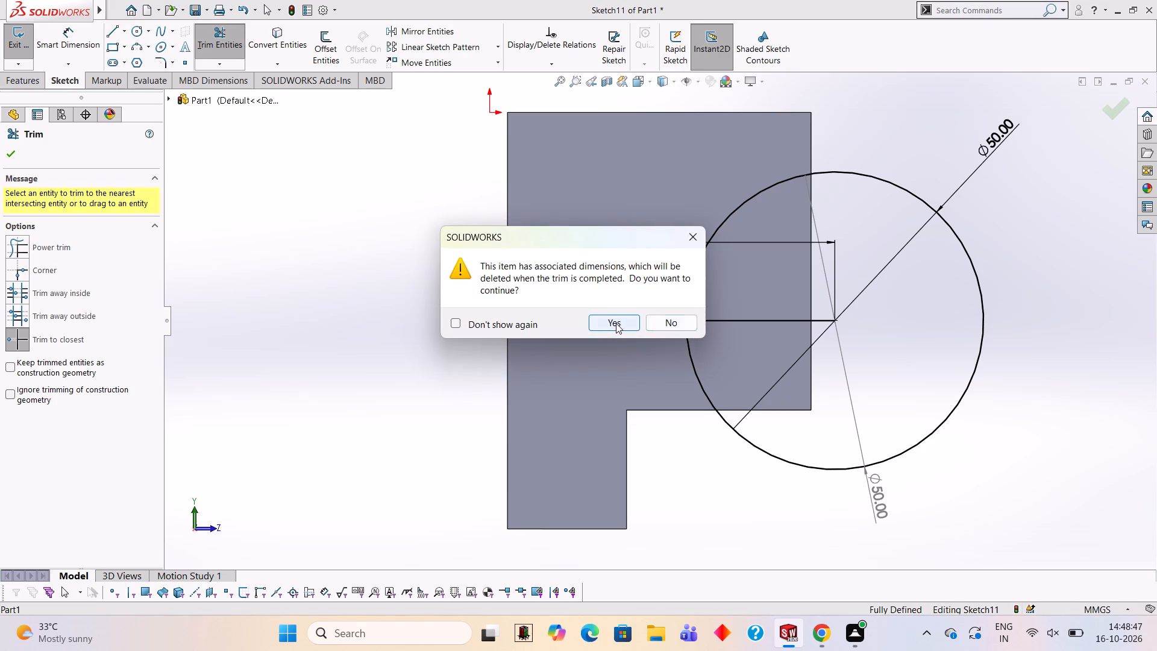
click(616, 323)
click(774, 324)
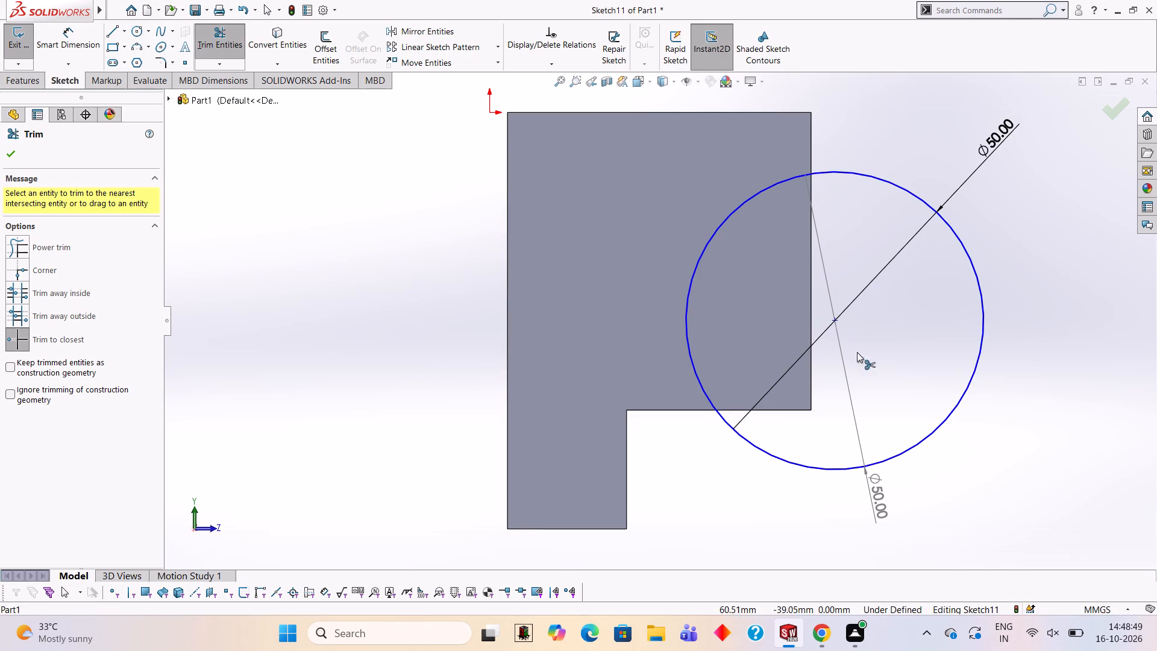
Boss-extrude the circle as a blind extrusion 70 mm deep in the reversed direction, across both arms, merged with the body.
scroll(901, 376, up, 1)
middle_drag(901, 374, 809, 350)
scroll(809, 350, up, 1)
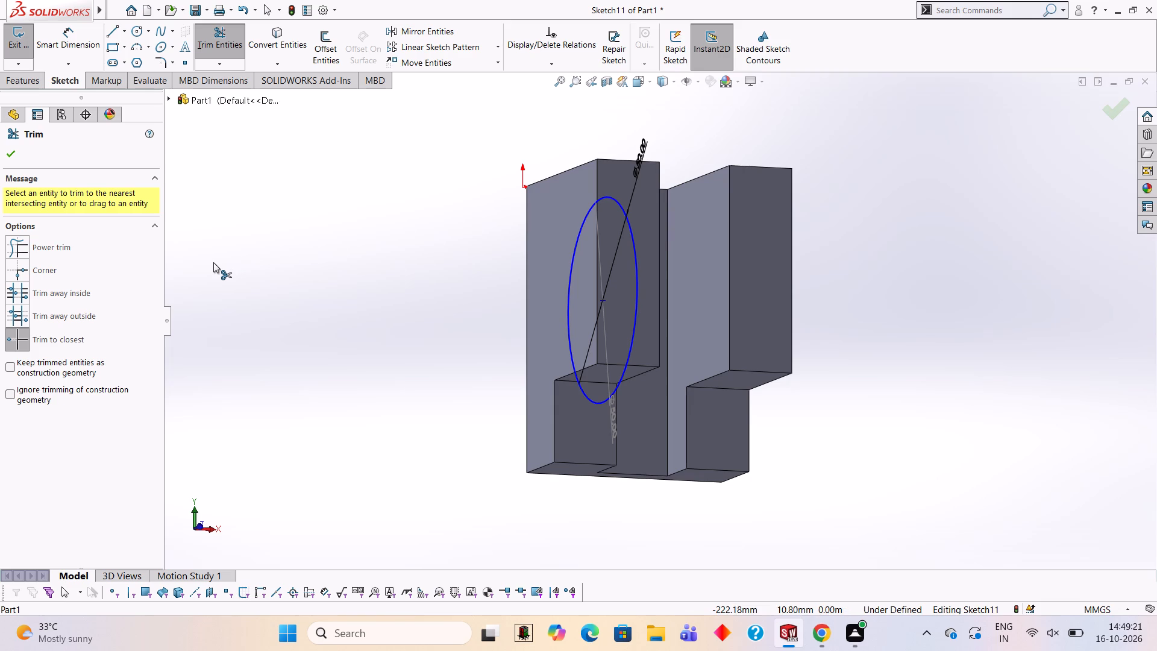
click(36, 89)
click(41, 47)
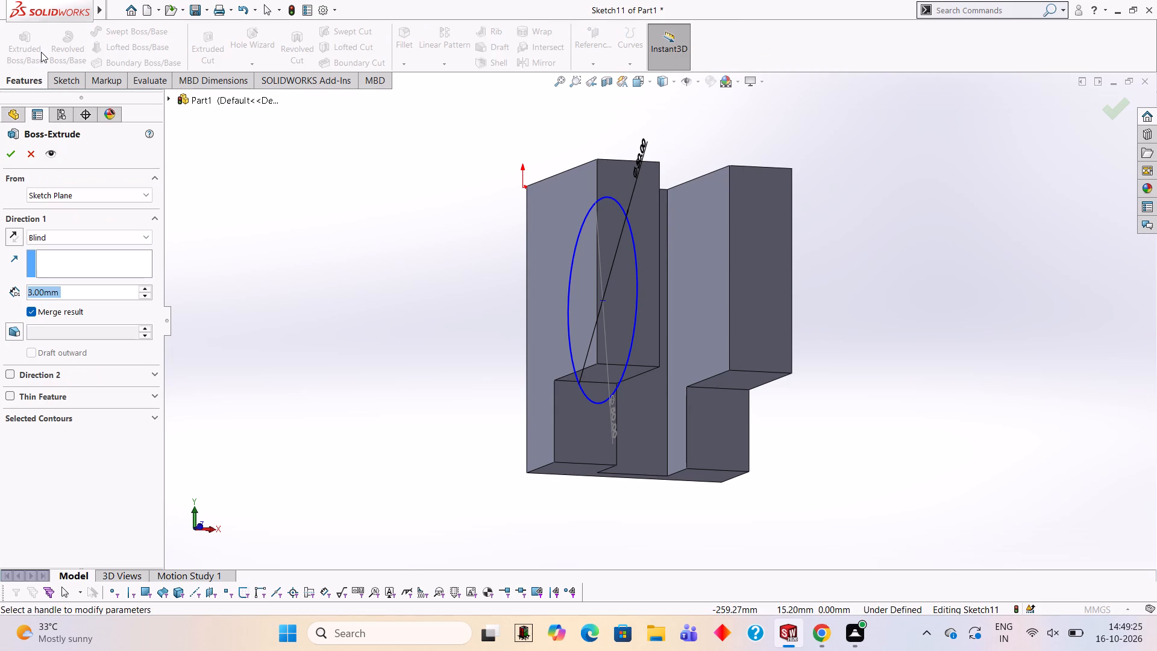
click(15, 240)
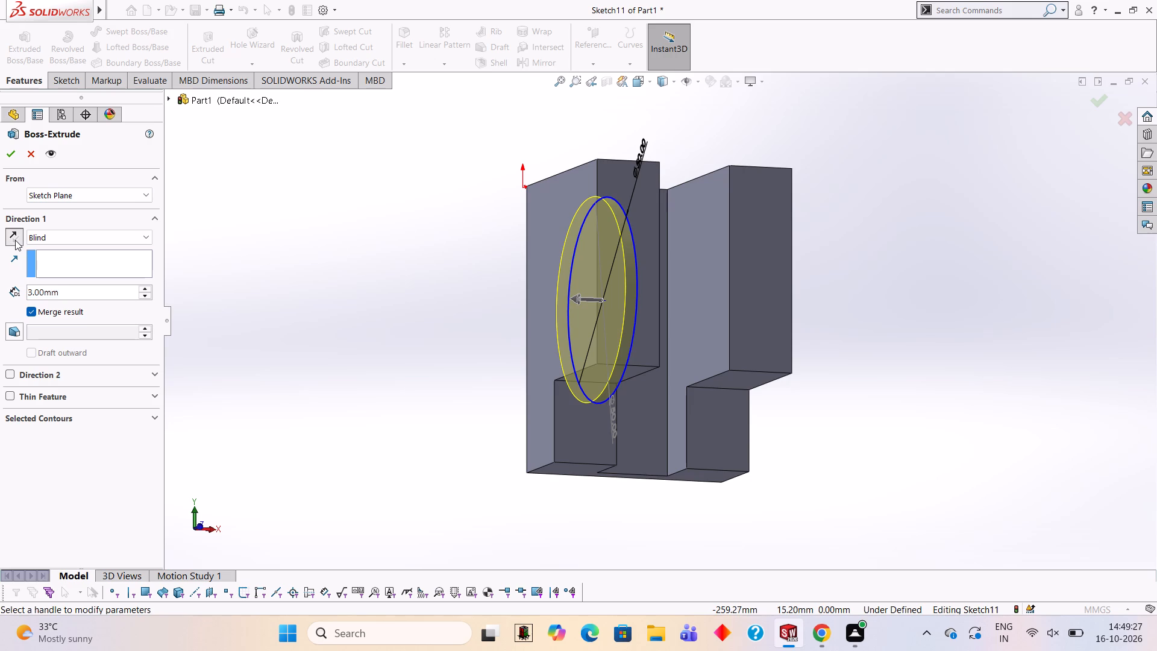
click(99, 295)
key(BackSpace)
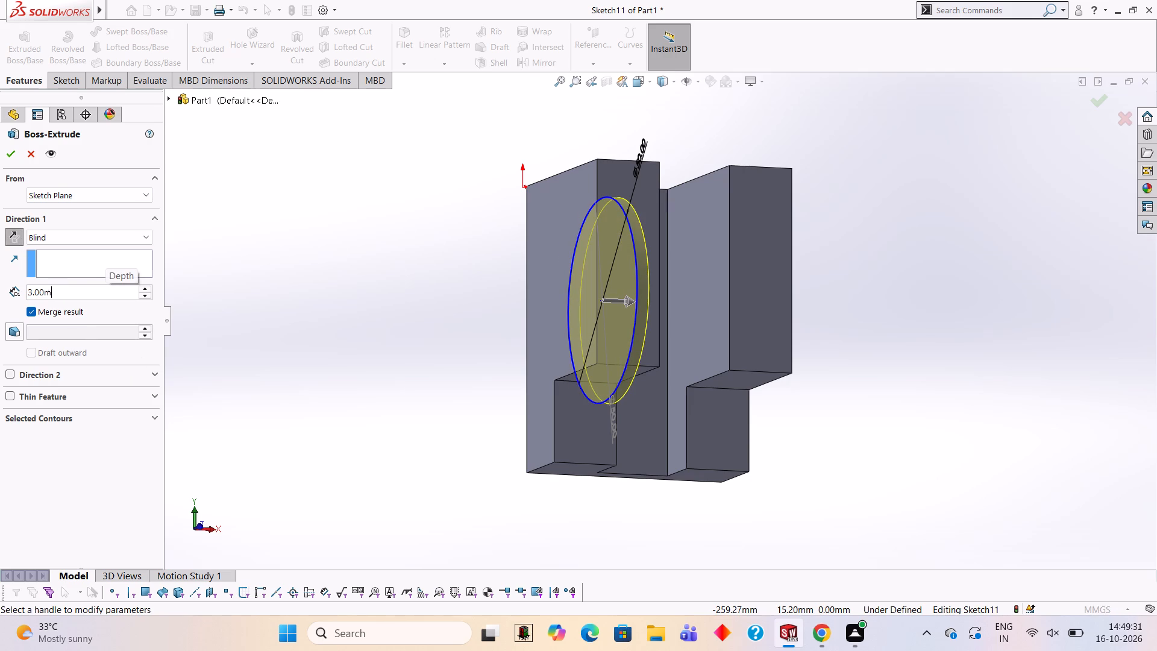
key(BackSpace)
key(BackSpace)
key(BackSpace)
key(BackSpace)
key(BackSpace)
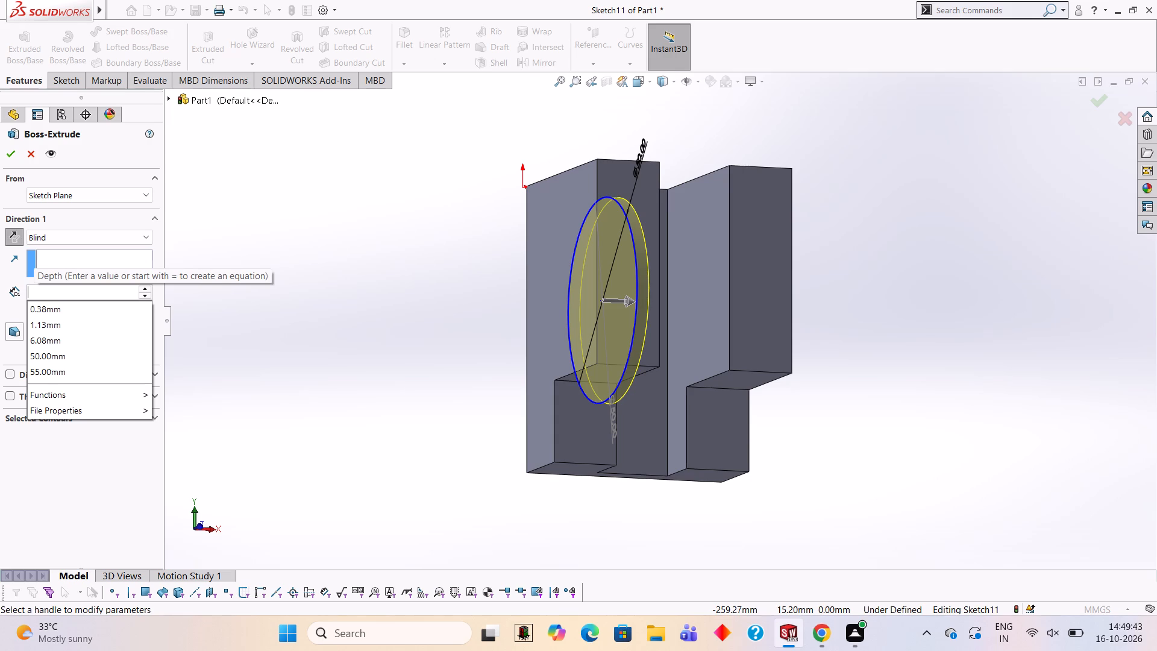
text(70)
key(Return)
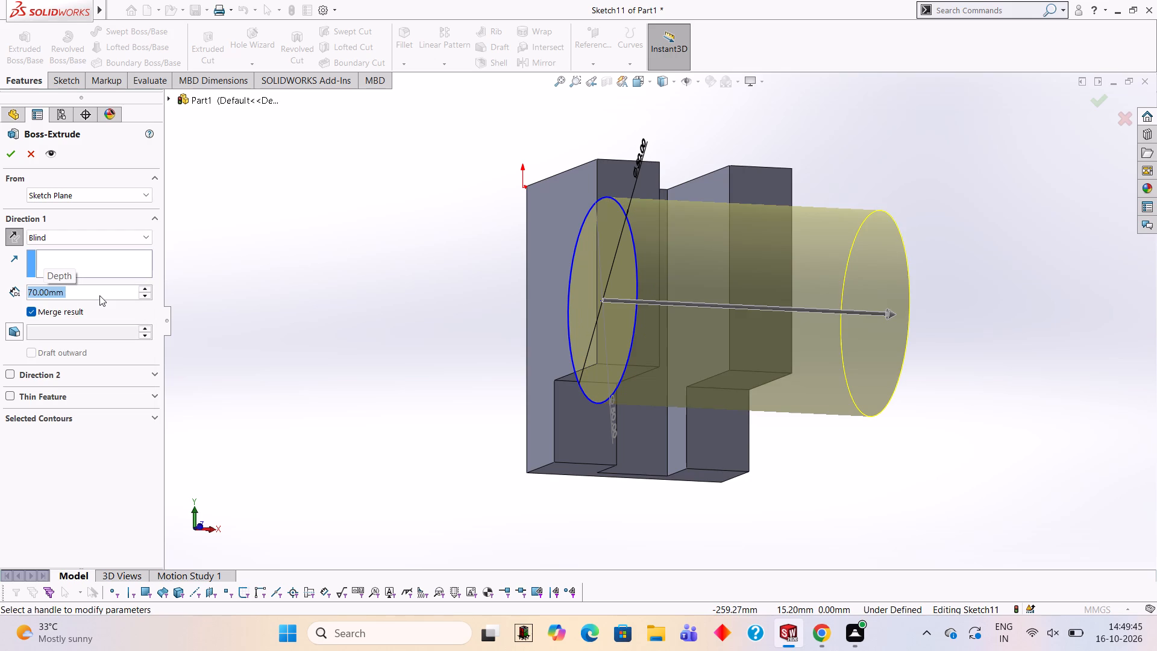
click(12, 153)
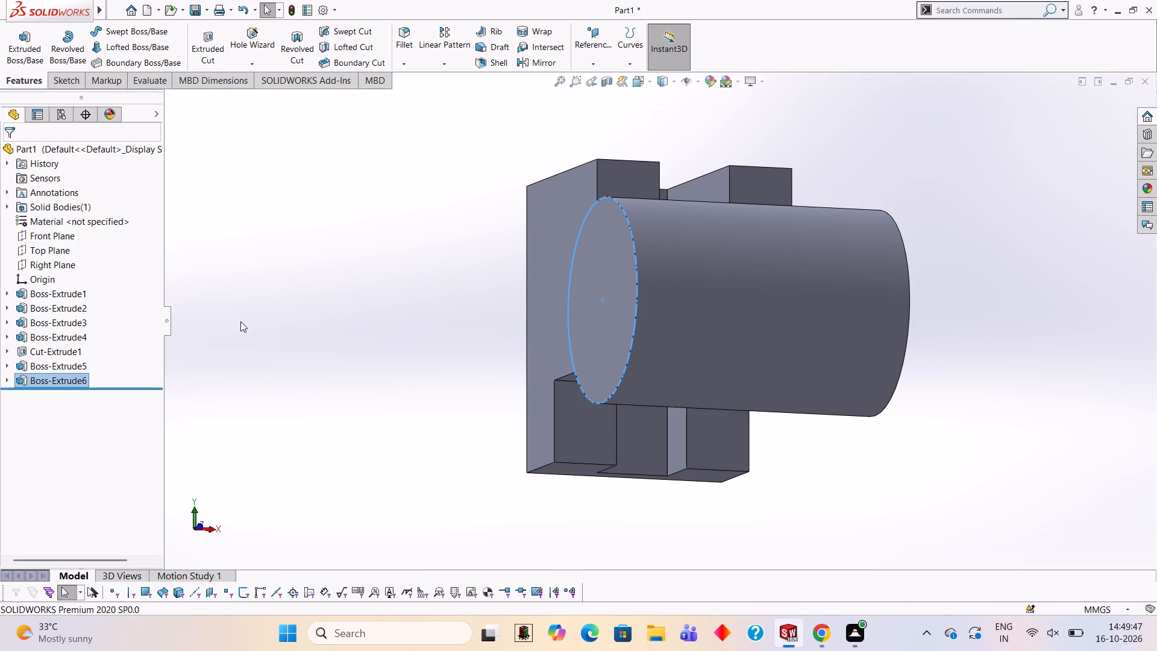
Sketch a 50 mm diameter circle on the plate's flat side face, concentric with the cylinder's end.
click(271, 317)
middle_drag(677, 467, 638, 317)
middle_drag(689, 419, 753, 448)
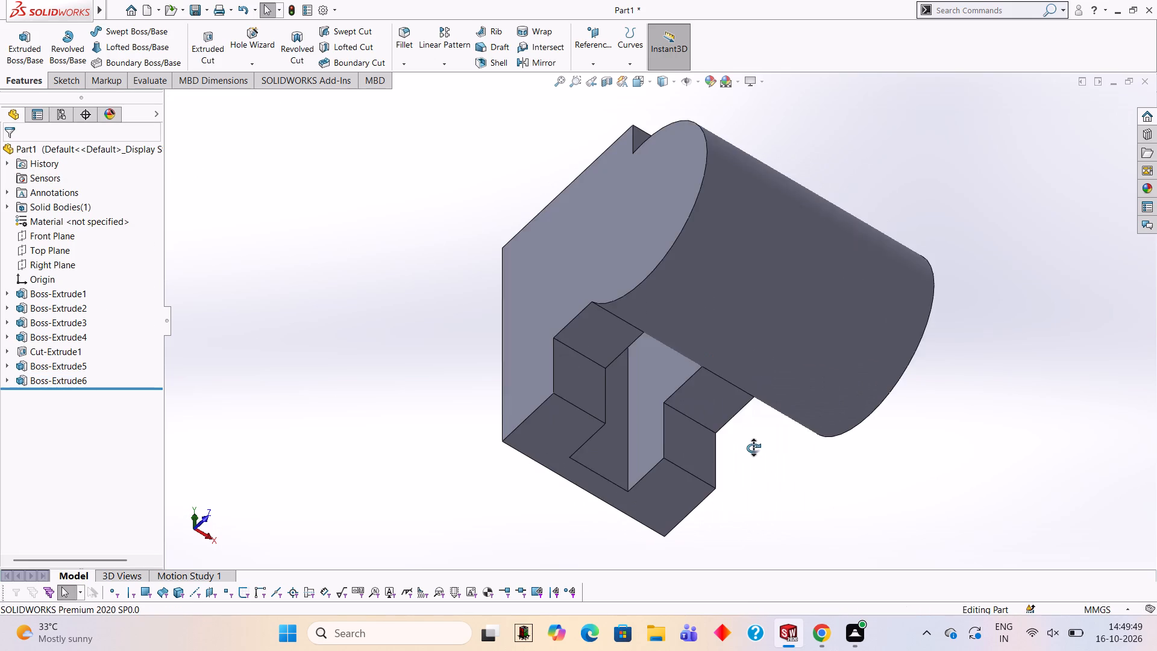
middle_drag(753, 448, 754, 451)
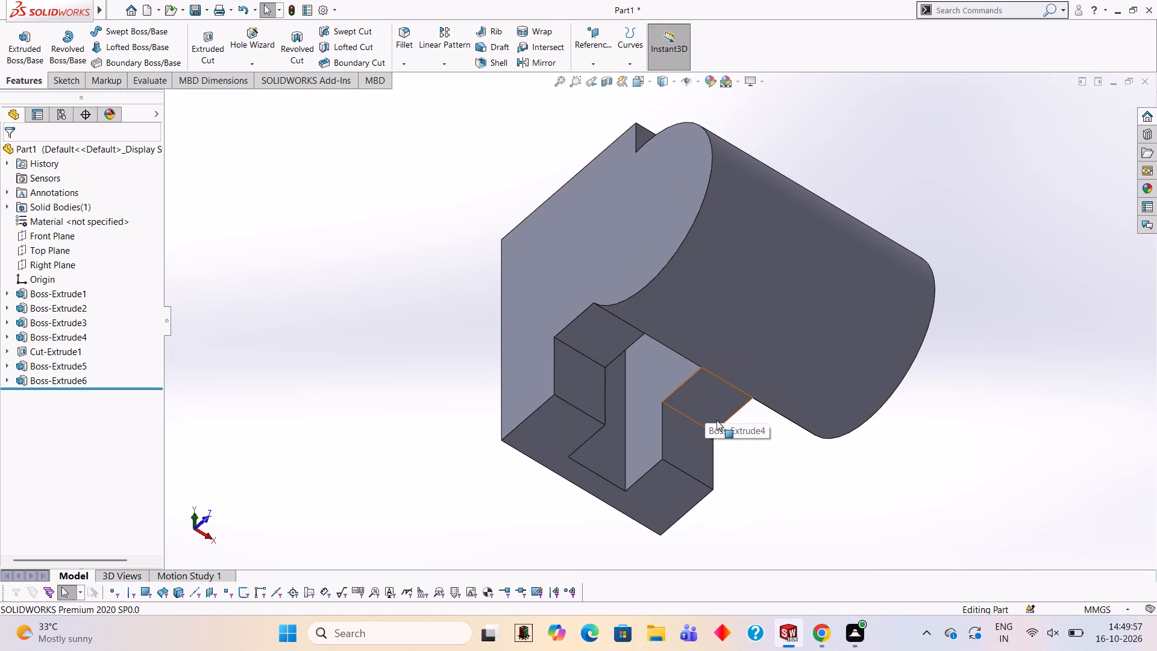
middle_drag(639, 359, 686, 290)
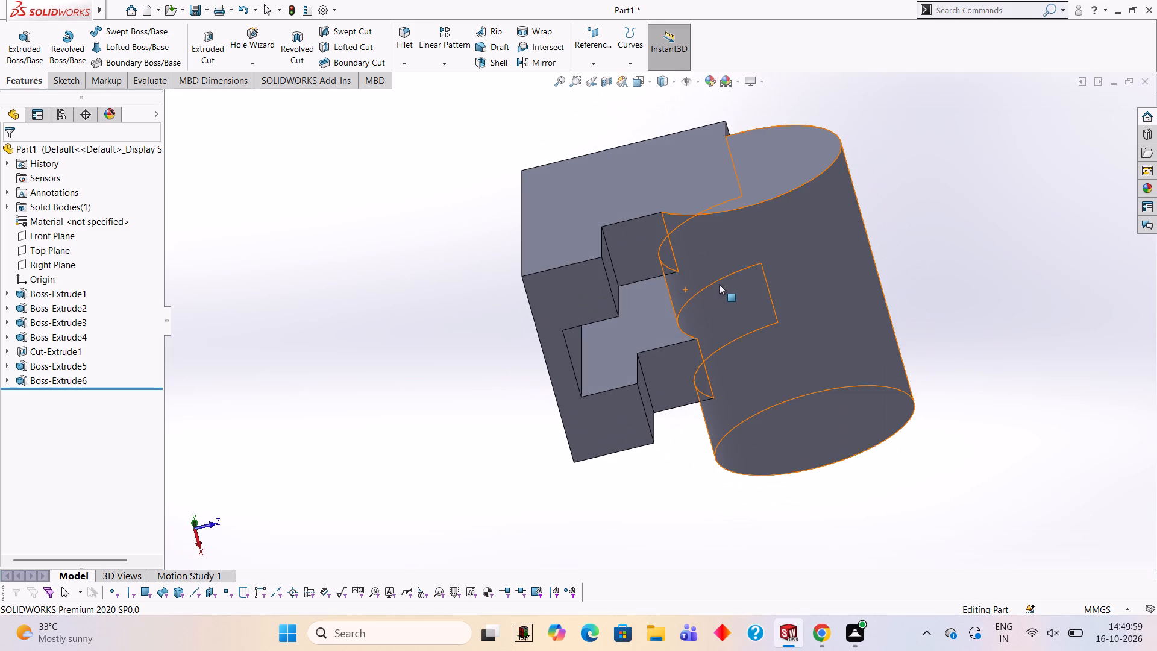
middle_drag(703, 285, 670, 289)
middle_drag(721, 231, 736, 355)
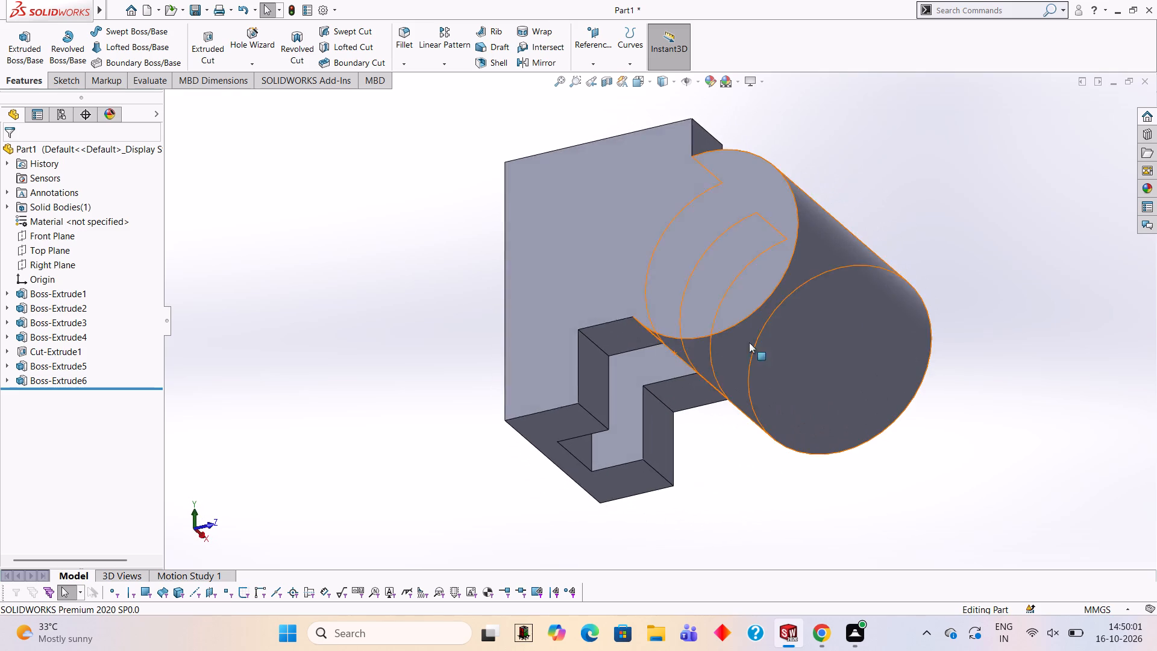
click(697, 237)
click(749, 207)
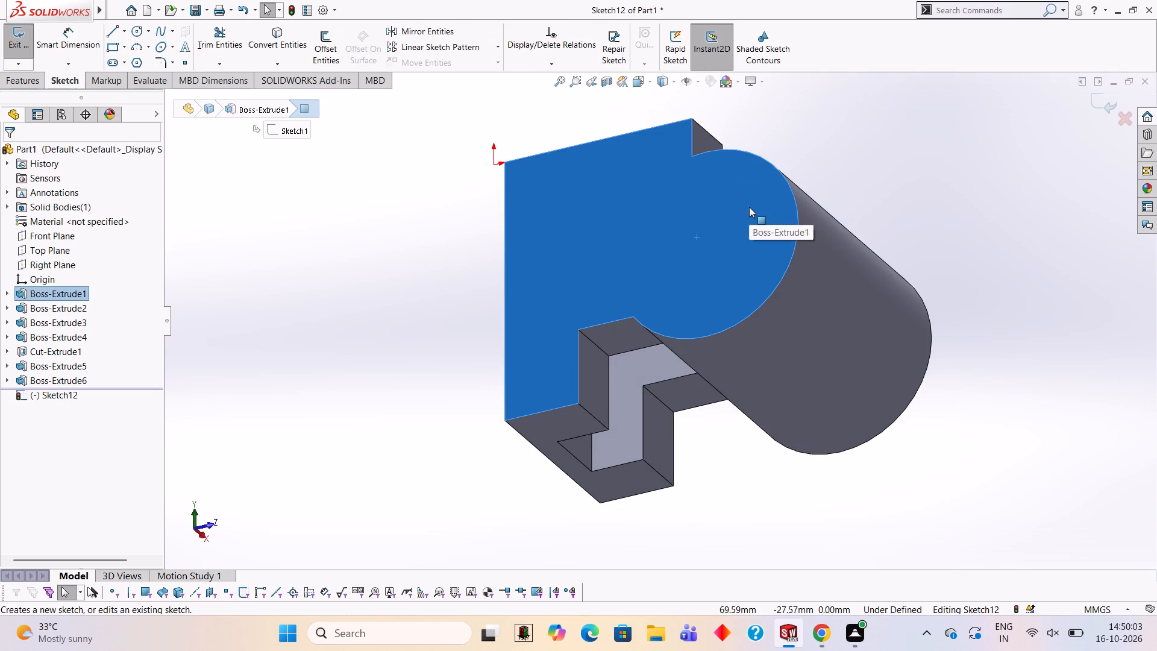
key(ctrl+8)
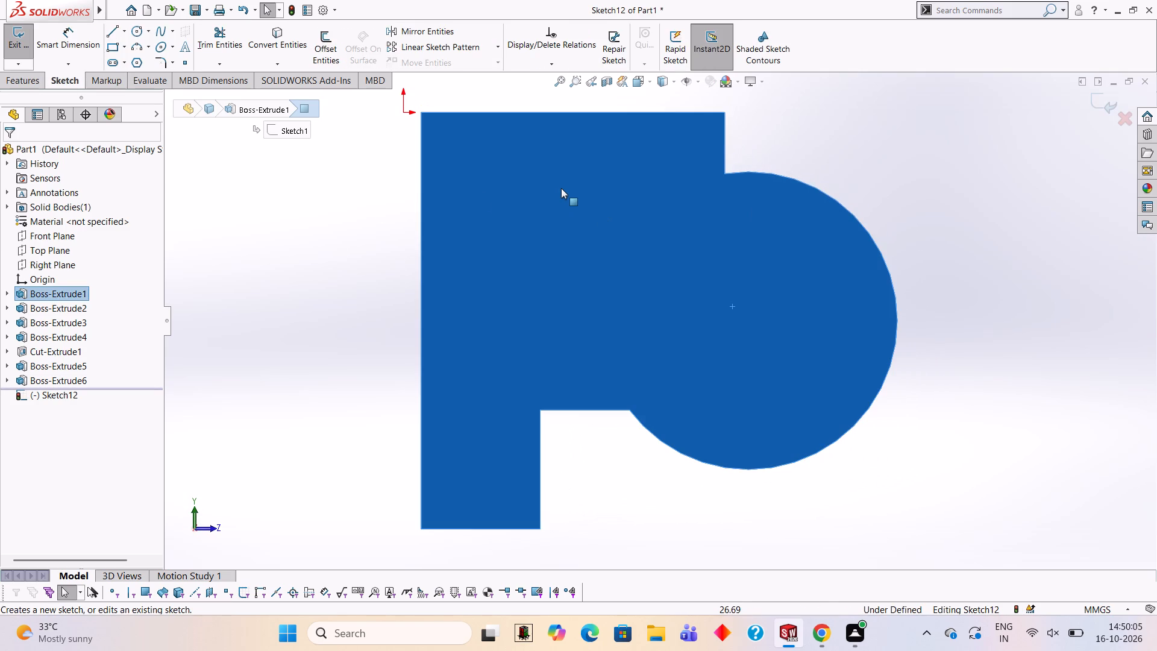
click(133, 32)
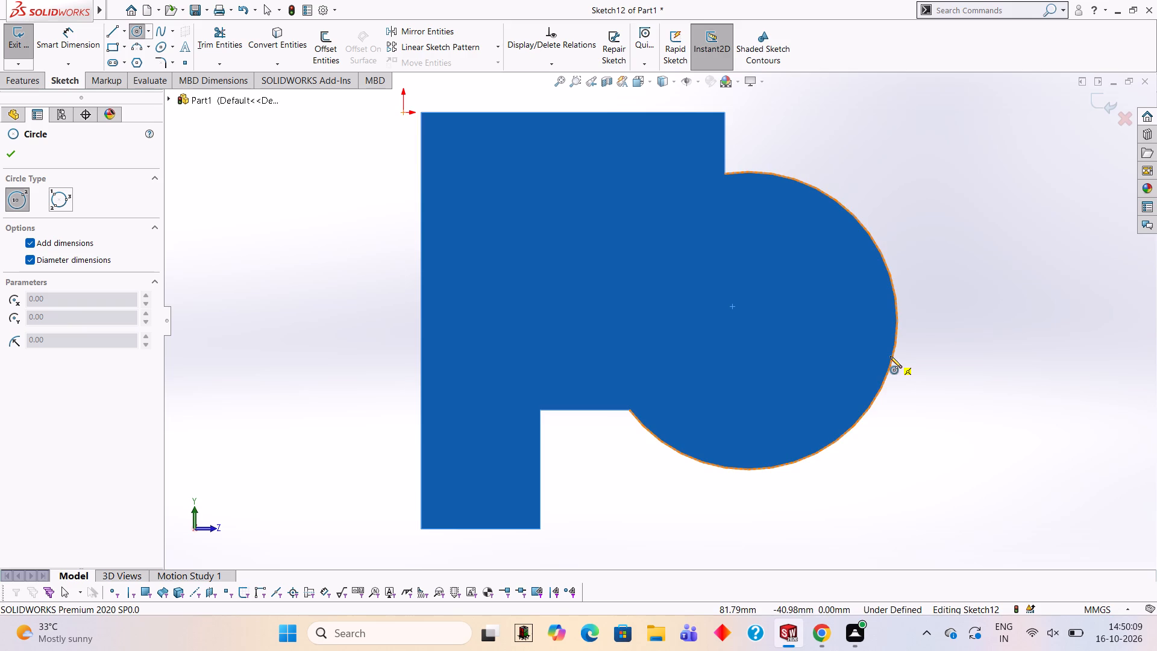
click(748, 320)
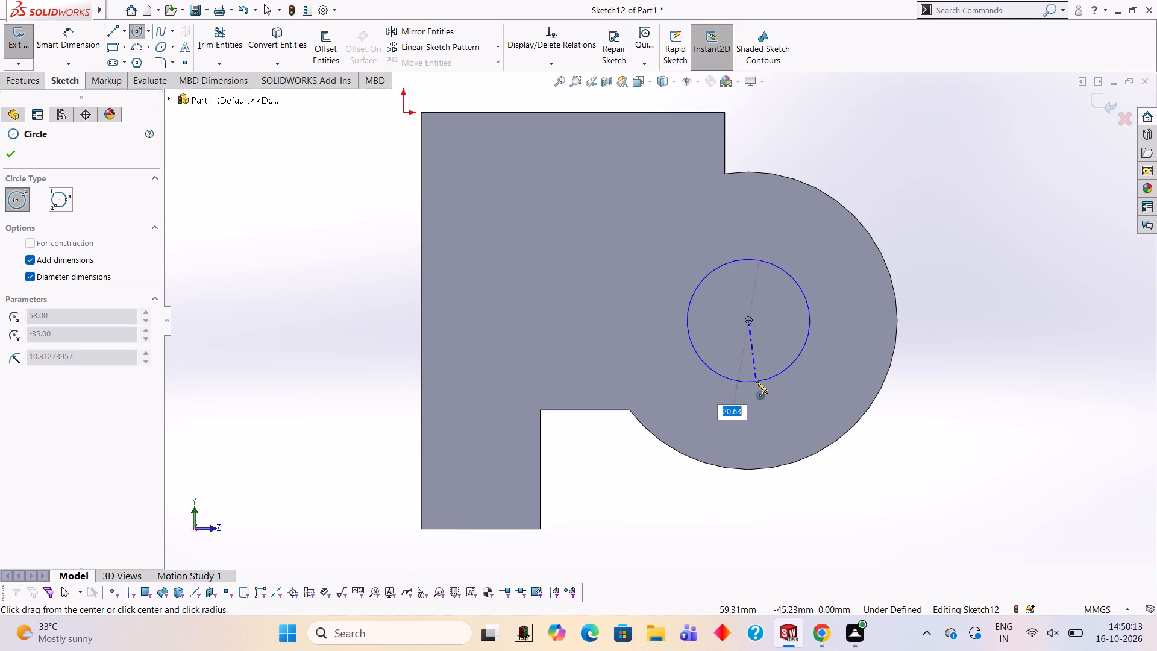
text(50)
key(Return)
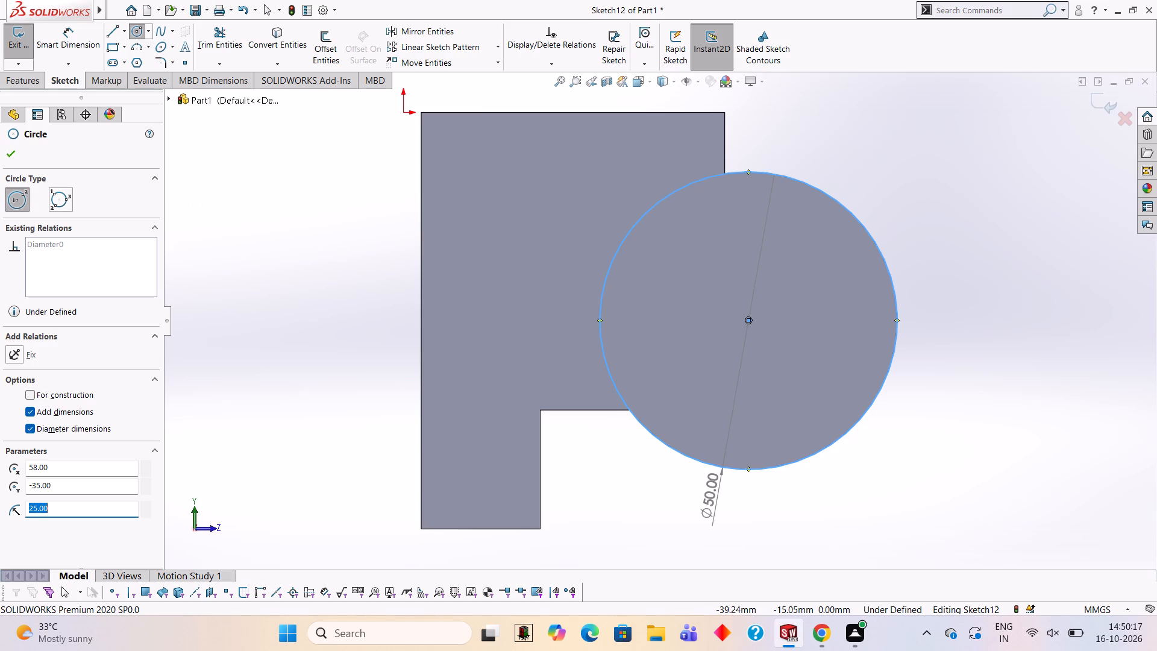
Boss-extrude the circle as a 20 mm blind extrusion outward from the side face, merged with the body.
click(27, 78)
click(29, 49)
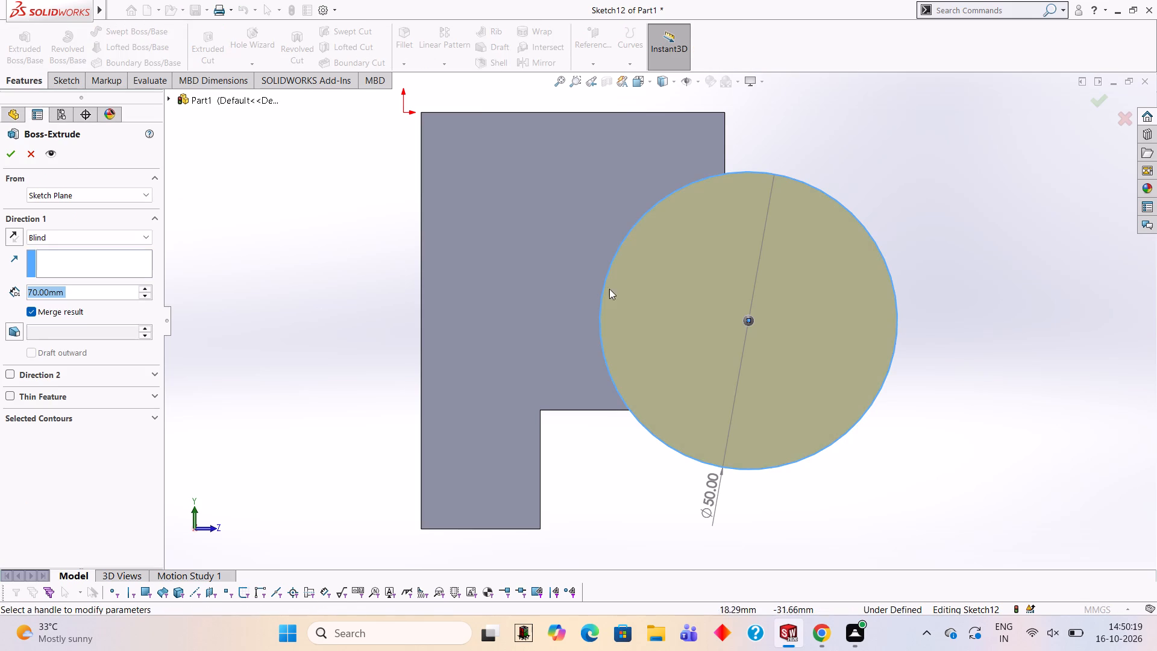
middle_drag(674, 292, 585, 284)
scroll(650, 294, down, 1)
click(112, 290)
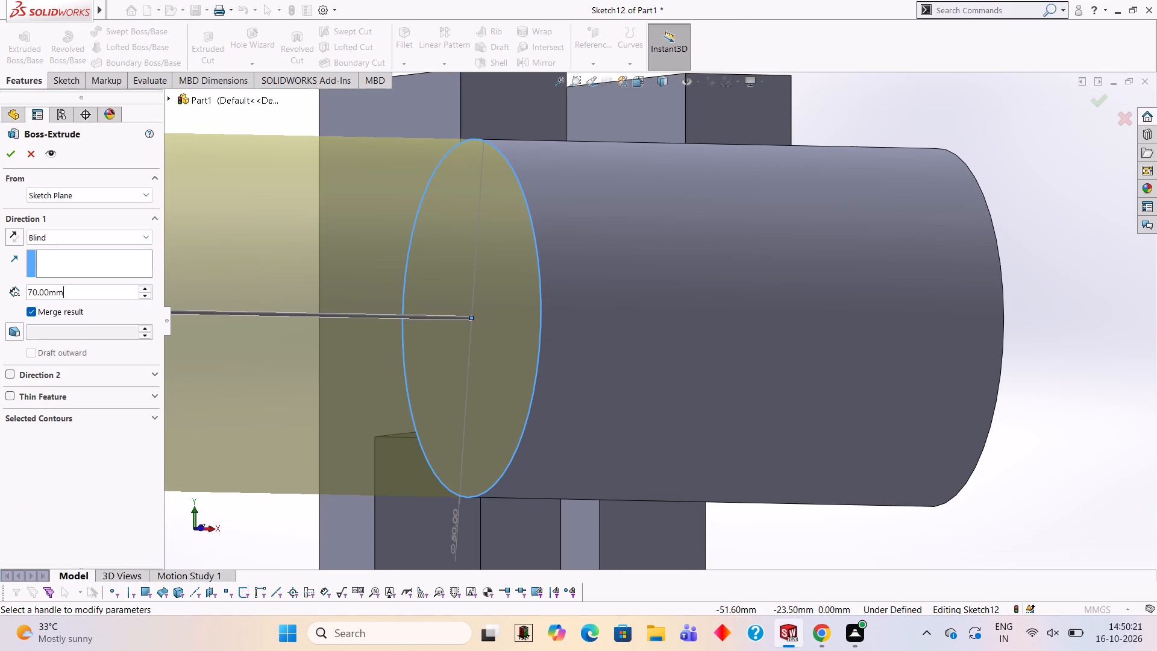
key(BackSpace)
key(BackSpace)
key(BackSpace)
key(BackSpace)
key(BackSpace)
key(BackSpace)
key(BackSpace)
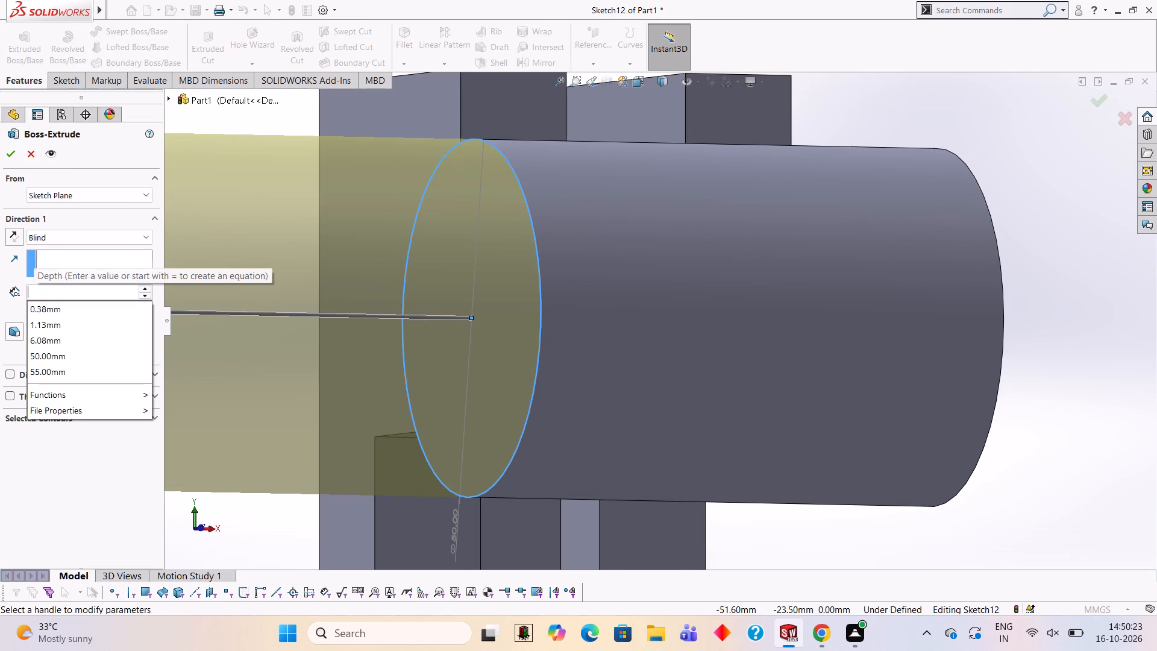
text(20)
key(Return)
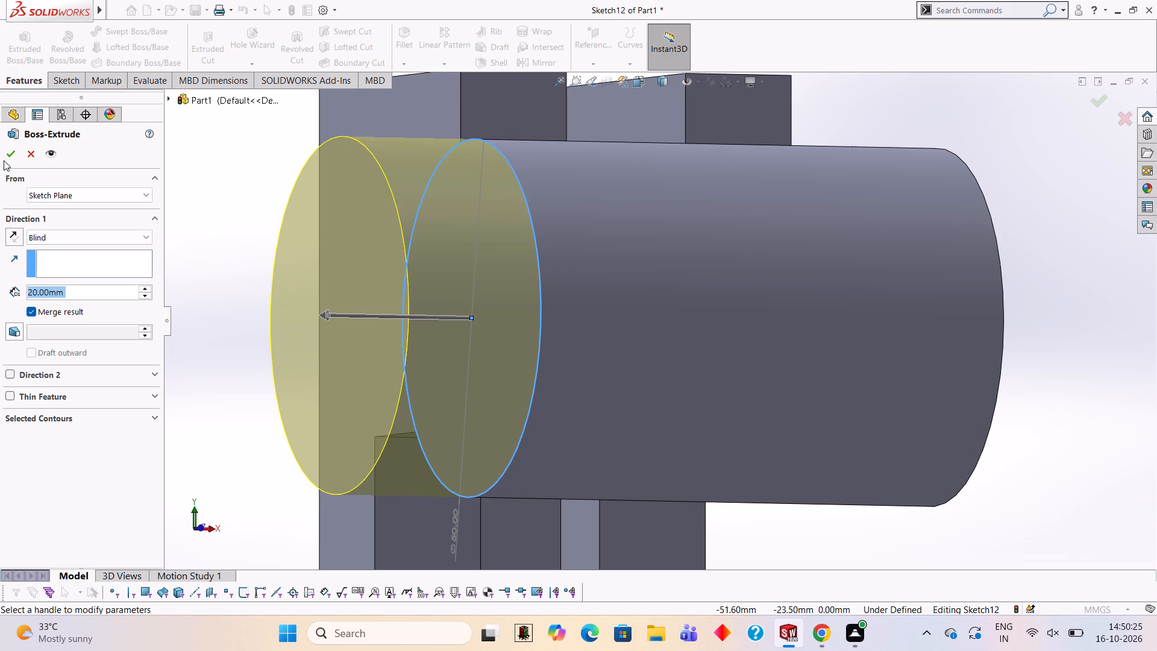
click(9, 147)
Examine the extended cylinder and the bracket's lower blocks from several sides.
click(211, 150)
scroll(359, 215, up, 4)
middle_drag(539, 263, 510, 266)
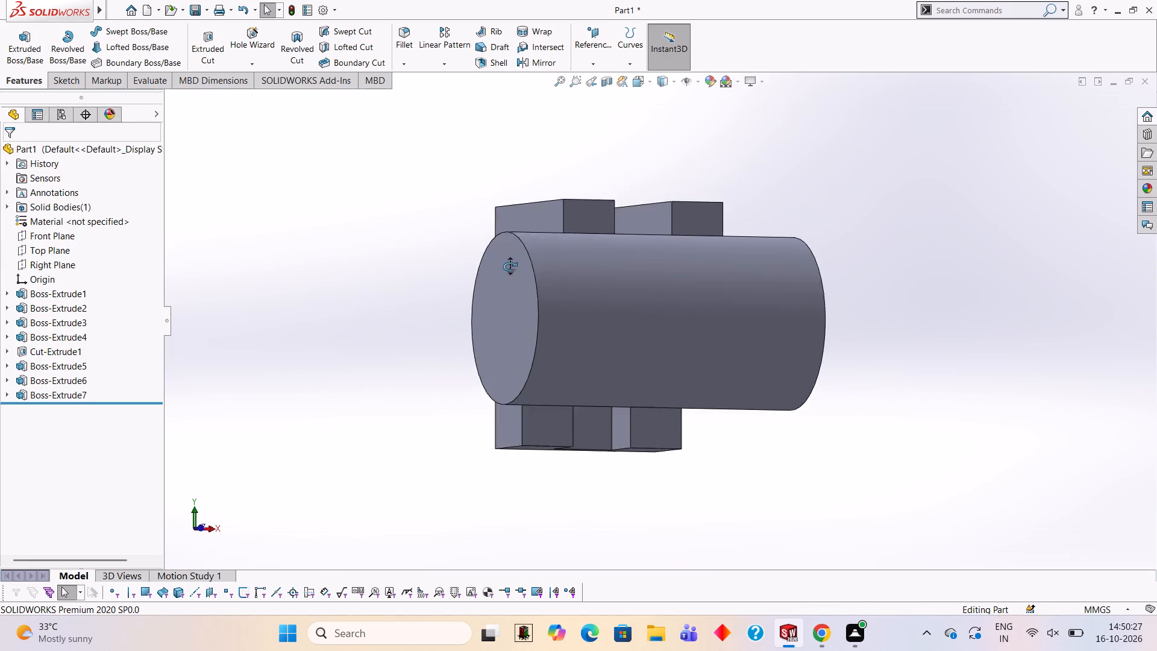
middle_drag(510, 266, 498, 268)
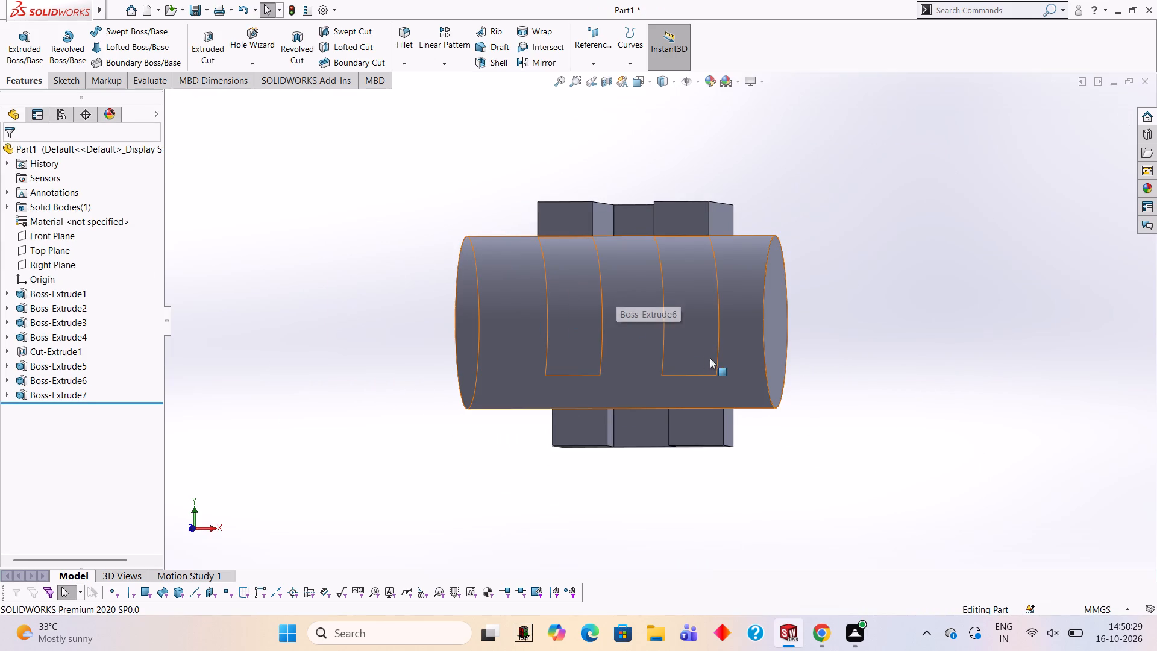
middle_drag(709, 358, 748, 204)
middle_drag(657, 355, 644, 351)
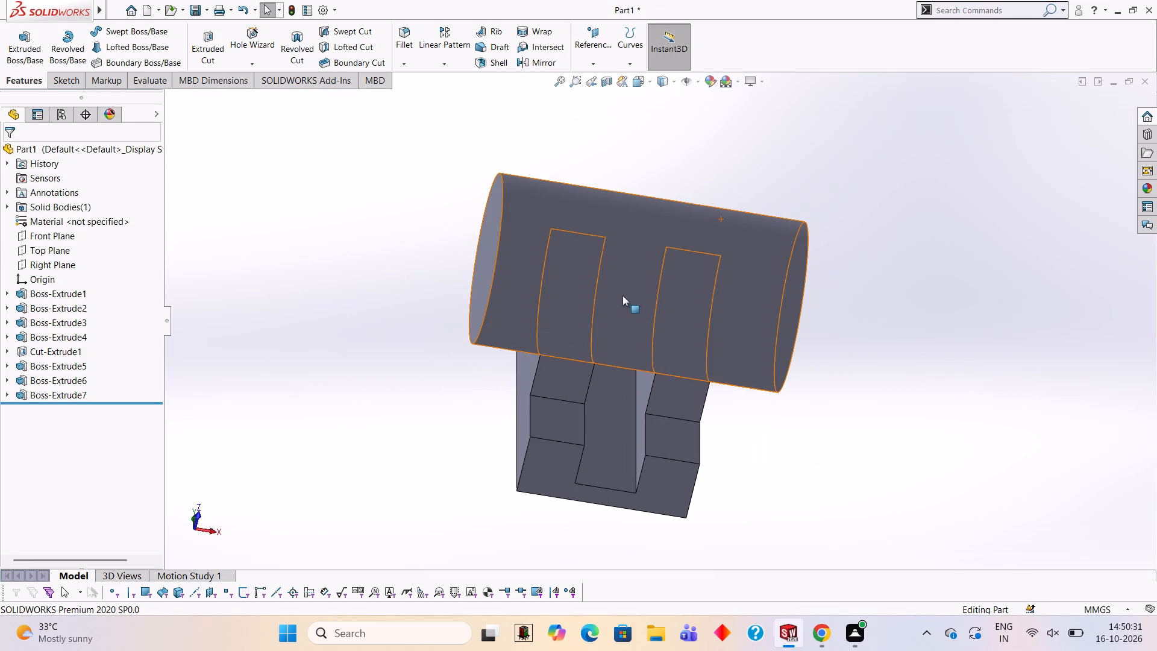
middle_drag(622, 295, 586, 317)
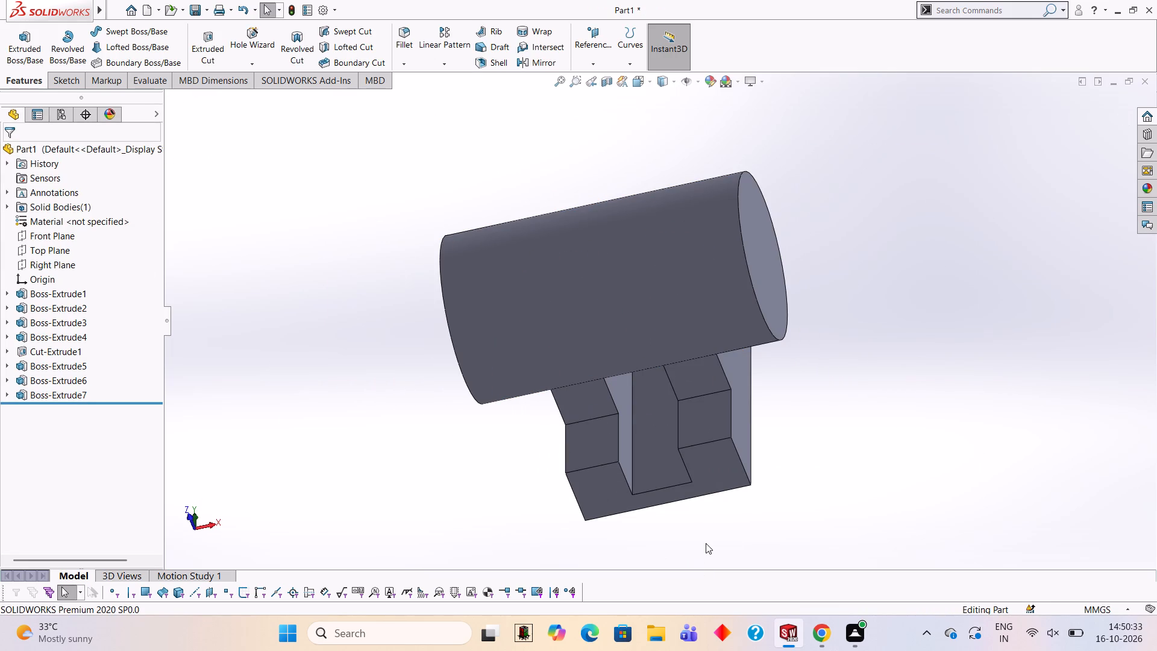
middle_drag(724, 514, 723, 514)
middle_drag(723, 514, 718, 506)
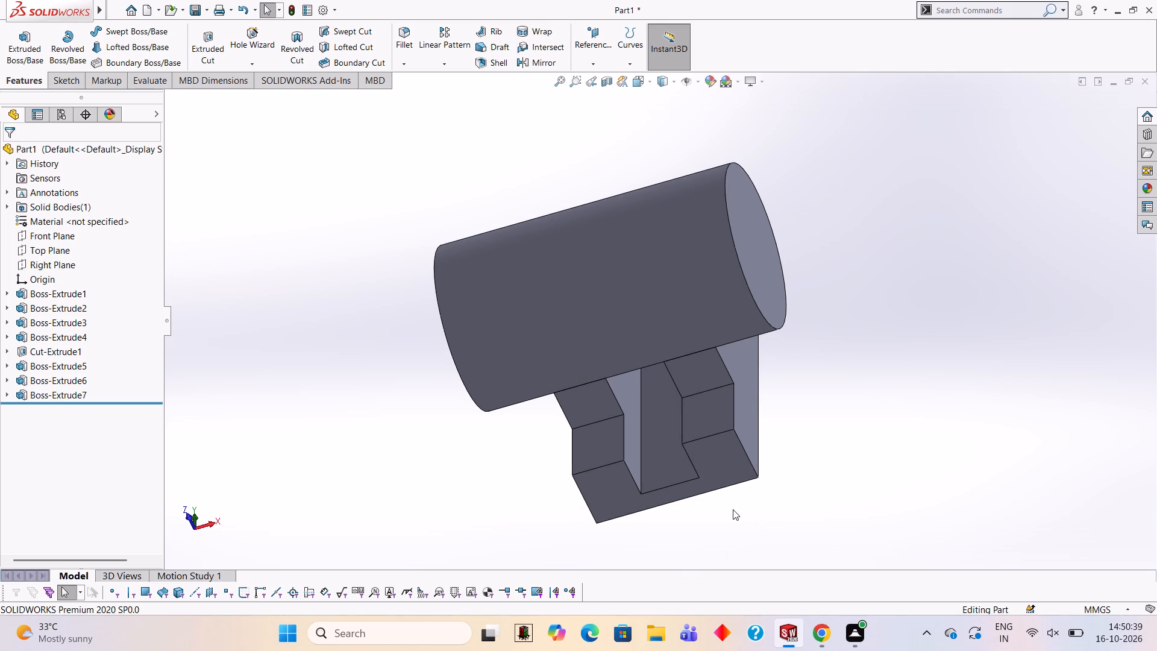
middle_drag(913, 440, 886, 437)
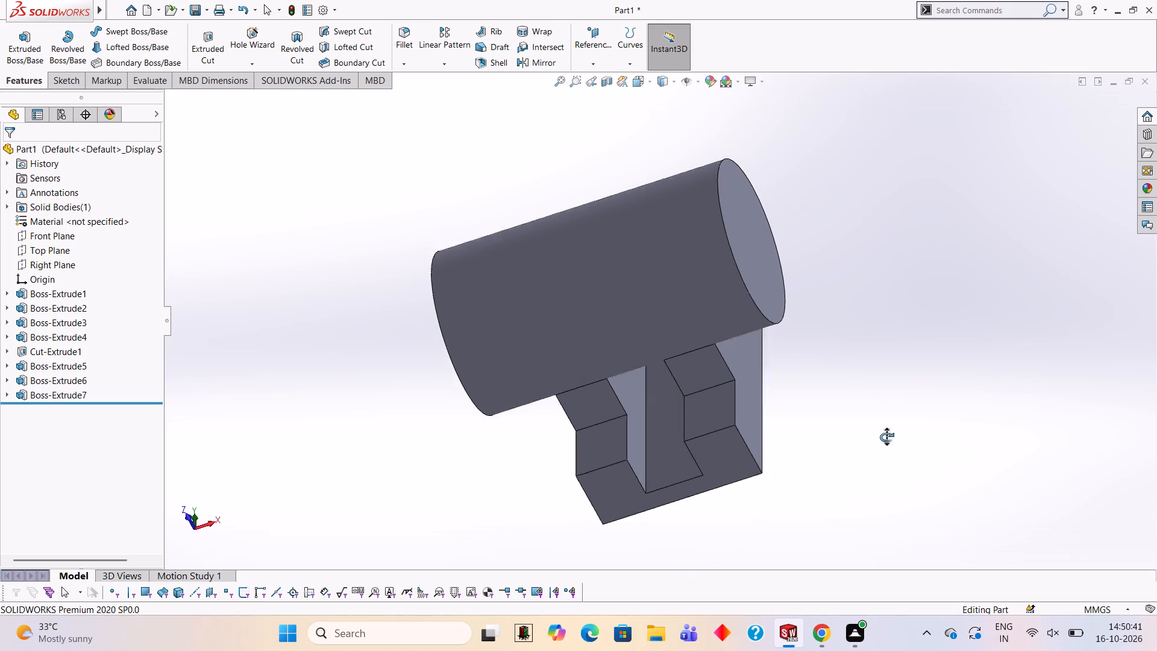
middle_drag(886, 437, 905, 527)
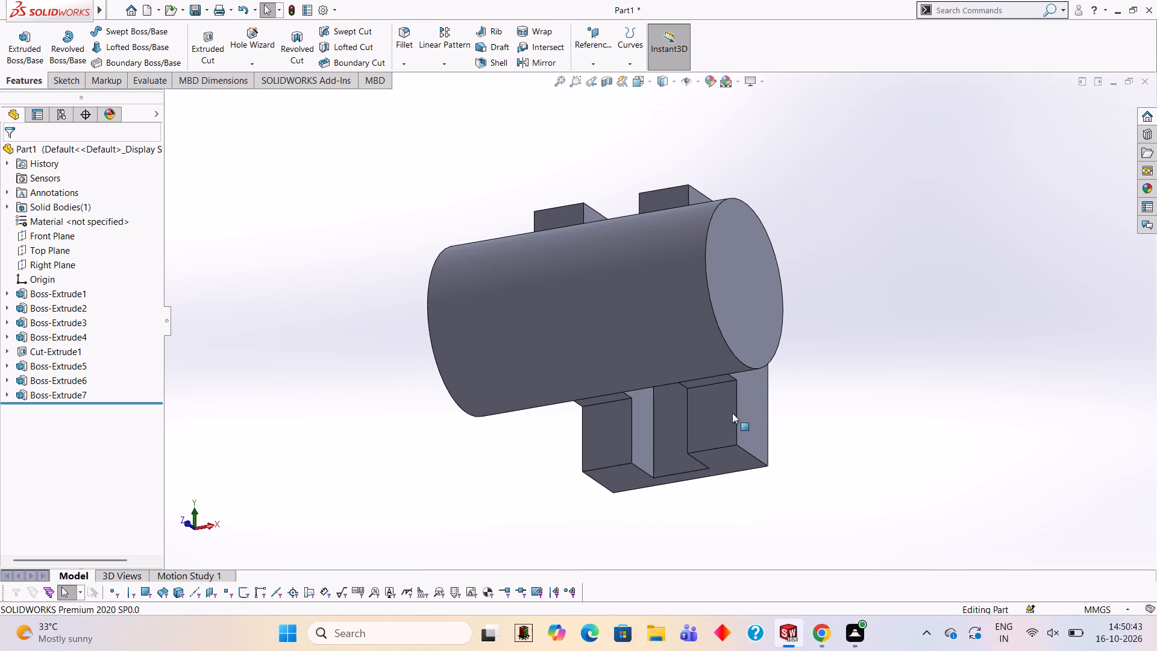
Sketch on the front face of one lower block a line along its bottom edge and a 20 mm vertical line up its outer edge.
click(721, 413)
click(781, 377)
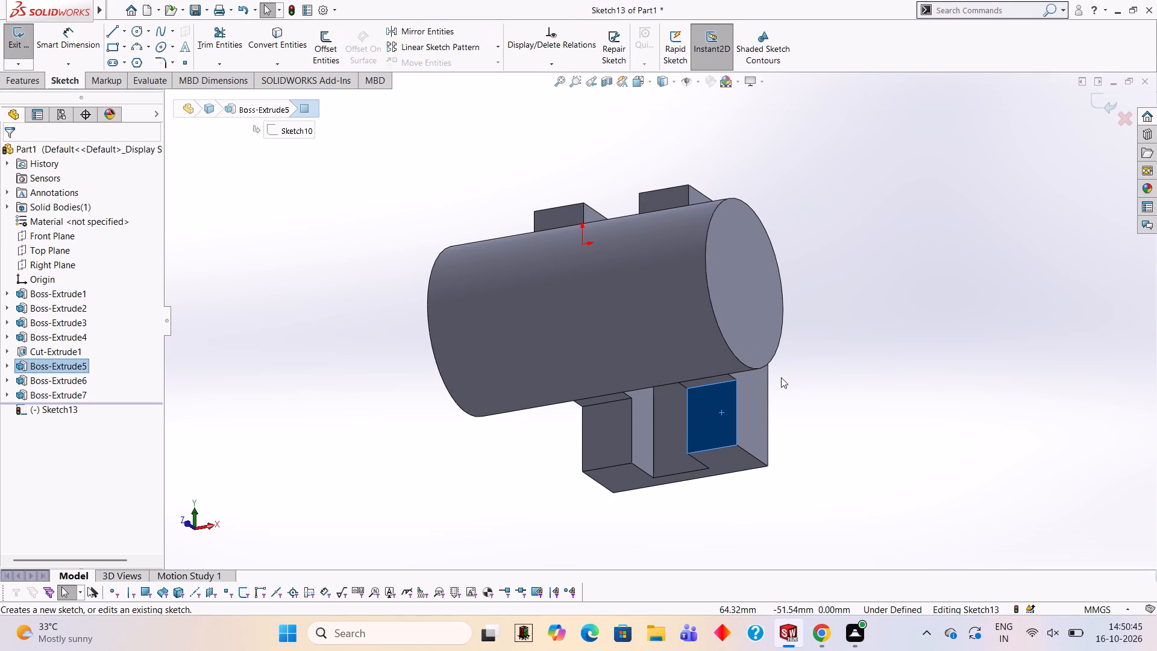
key(ctrl+8)
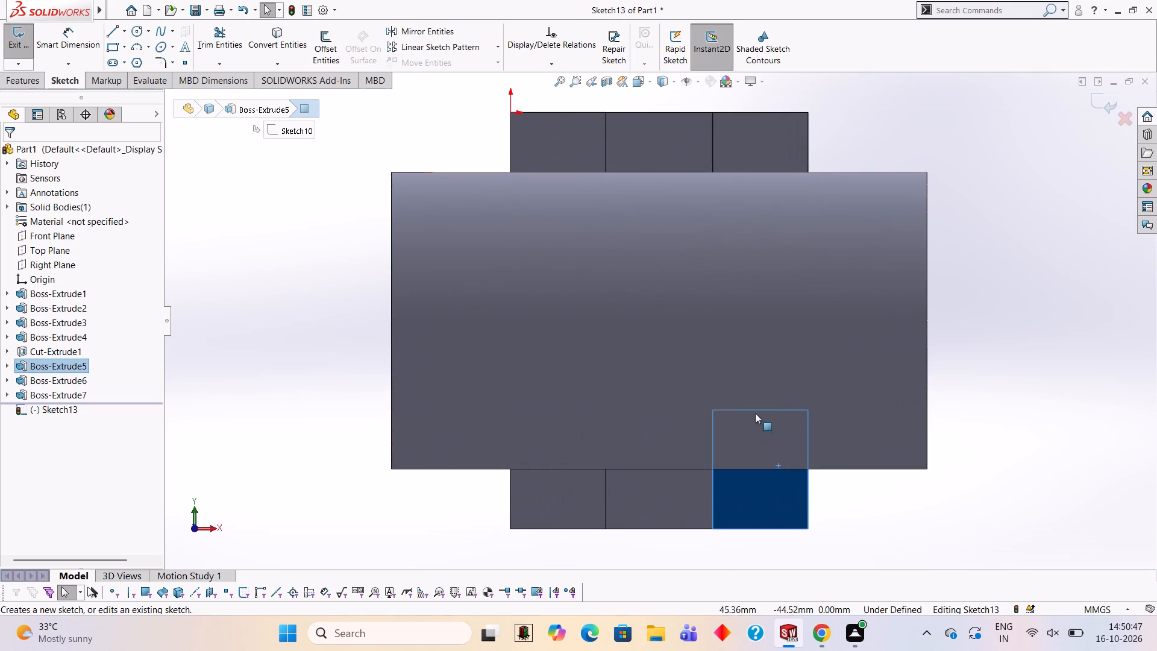
click(115, 30)
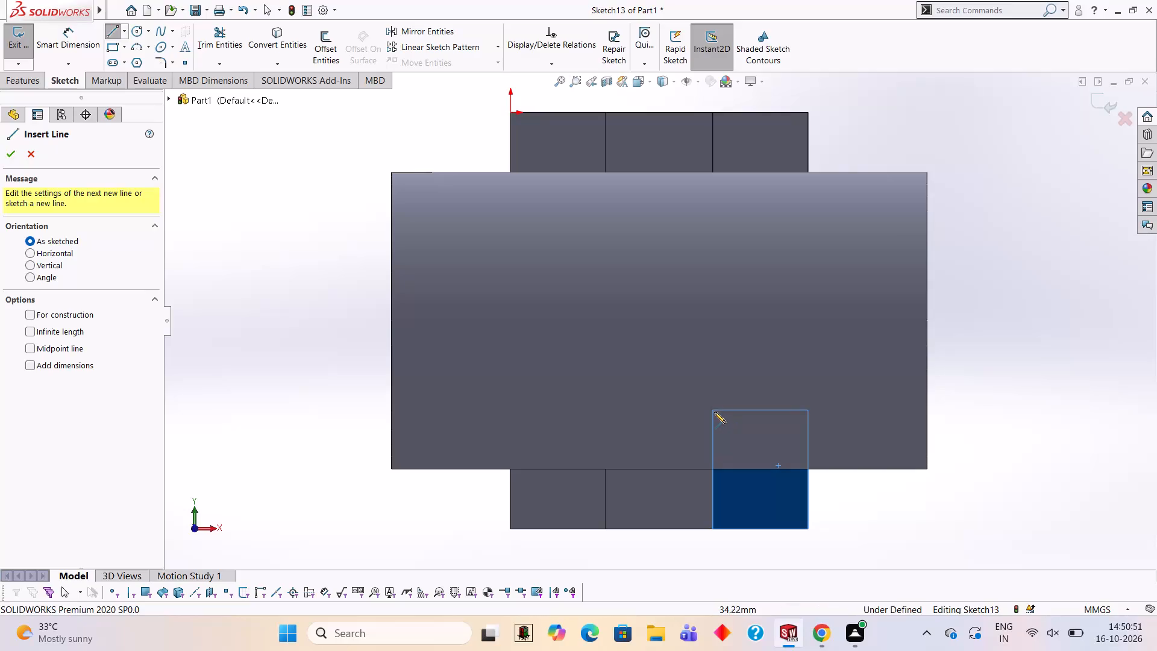
click(713, 527)
click(807, 528)
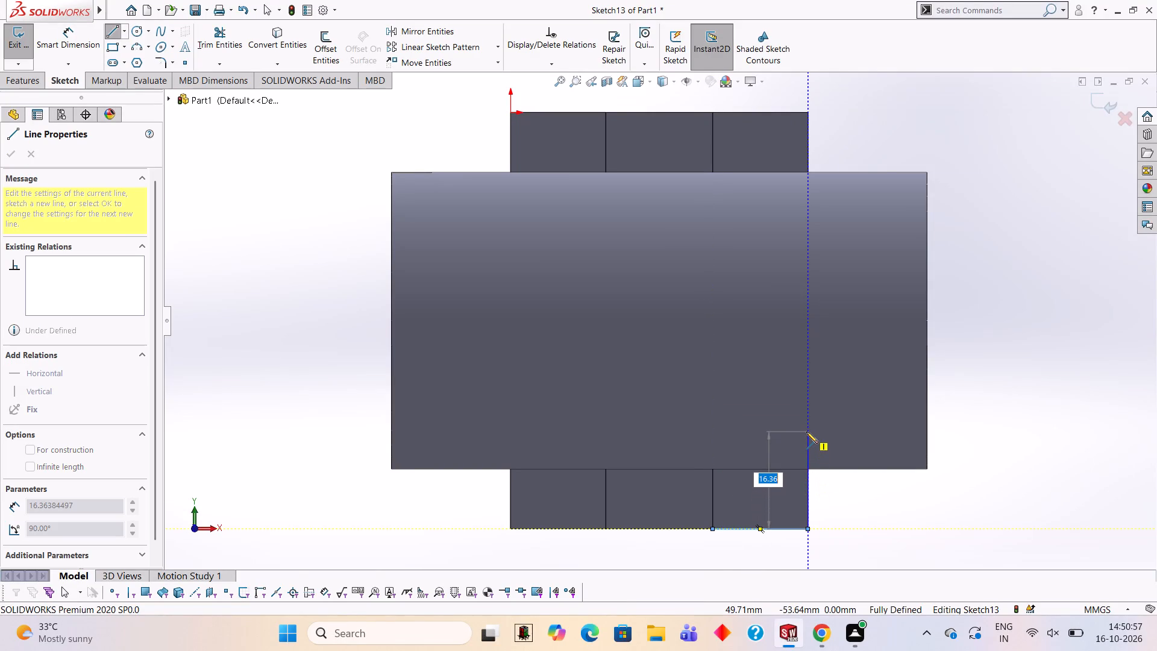
text(20)
key(Return)
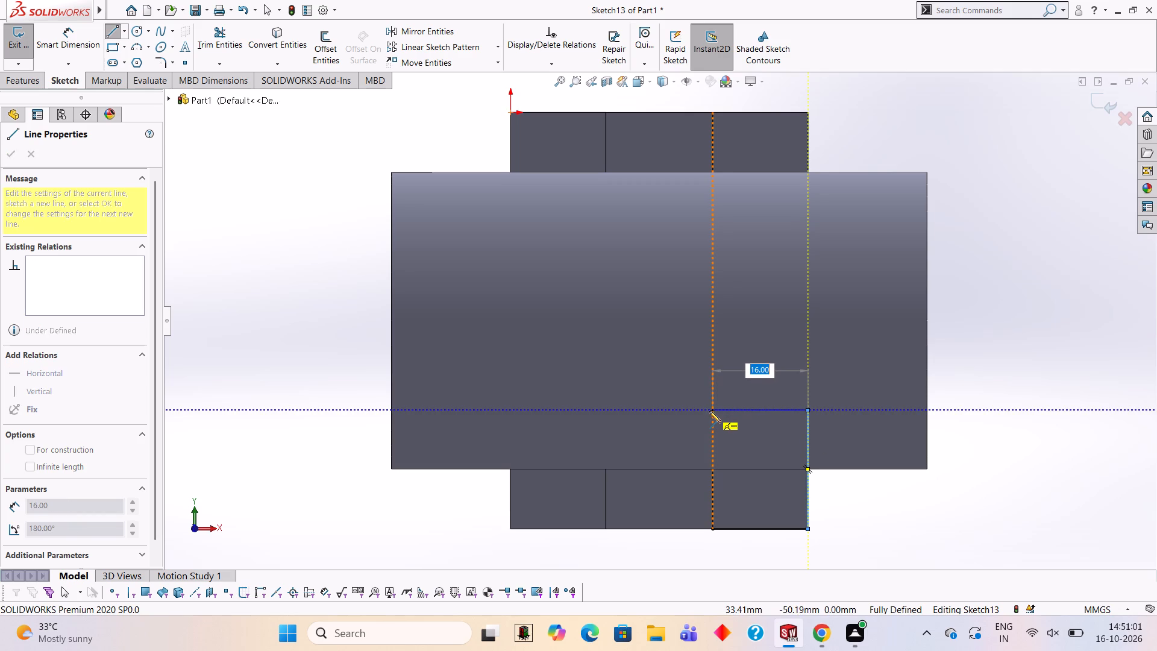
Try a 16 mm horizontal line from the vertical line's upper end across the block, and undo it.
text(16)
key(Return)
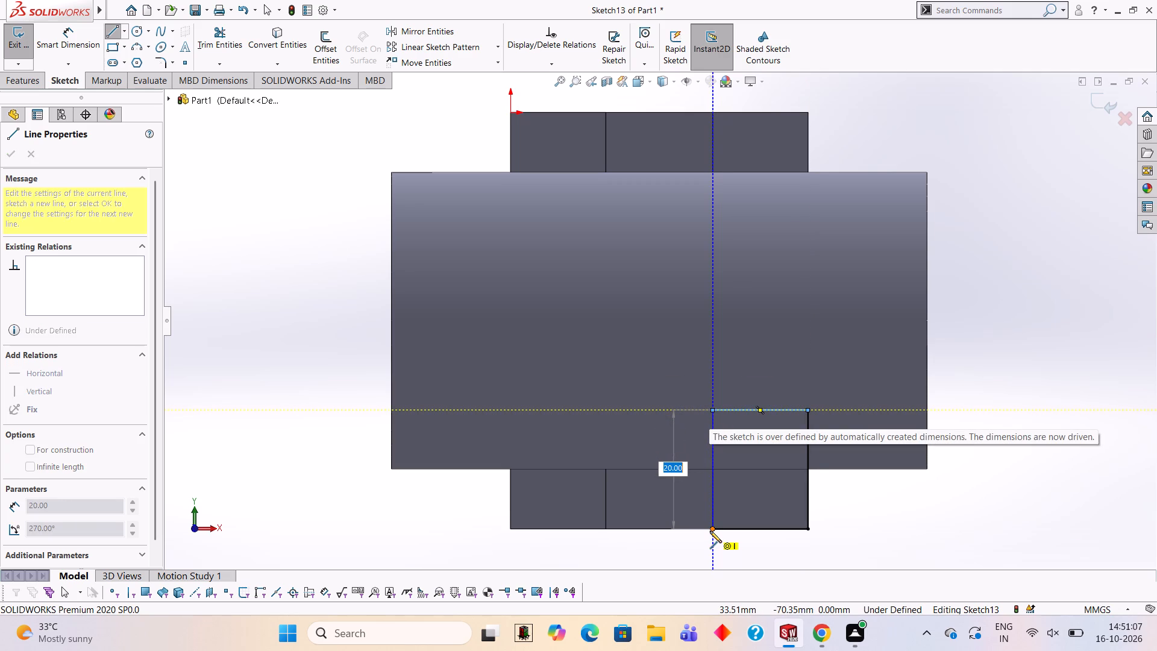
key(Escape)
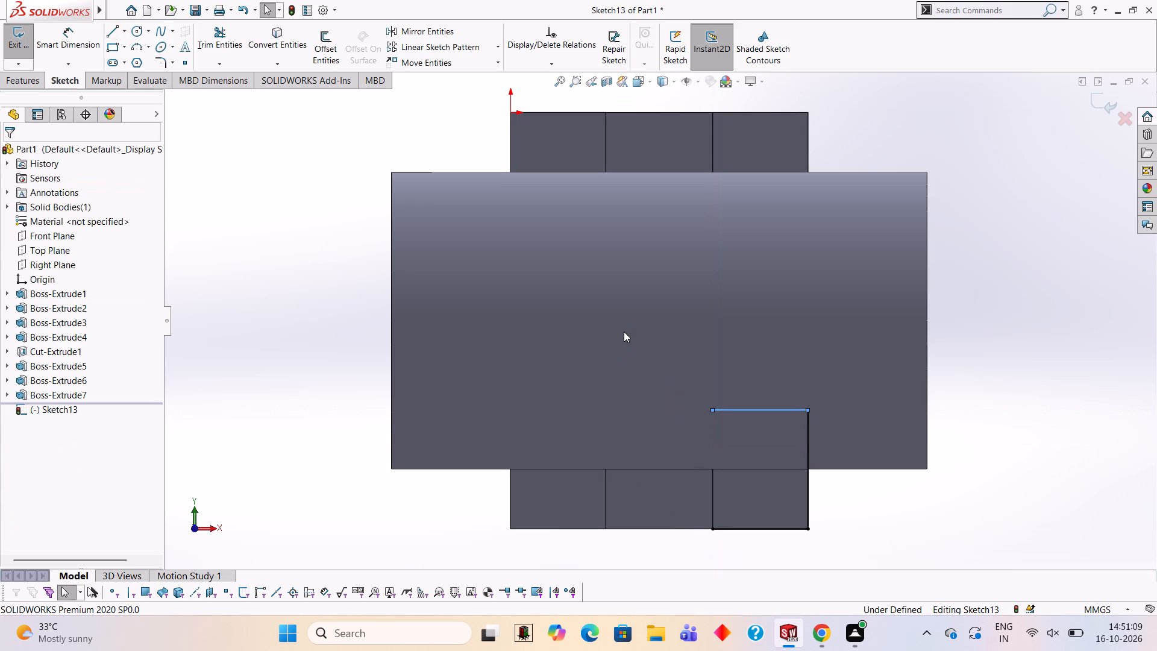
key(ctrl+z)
Draw a 50 mm horizontal line from the vertical line's upper end and close the rectangle down to and along the bottom edge.
click(111, 32)
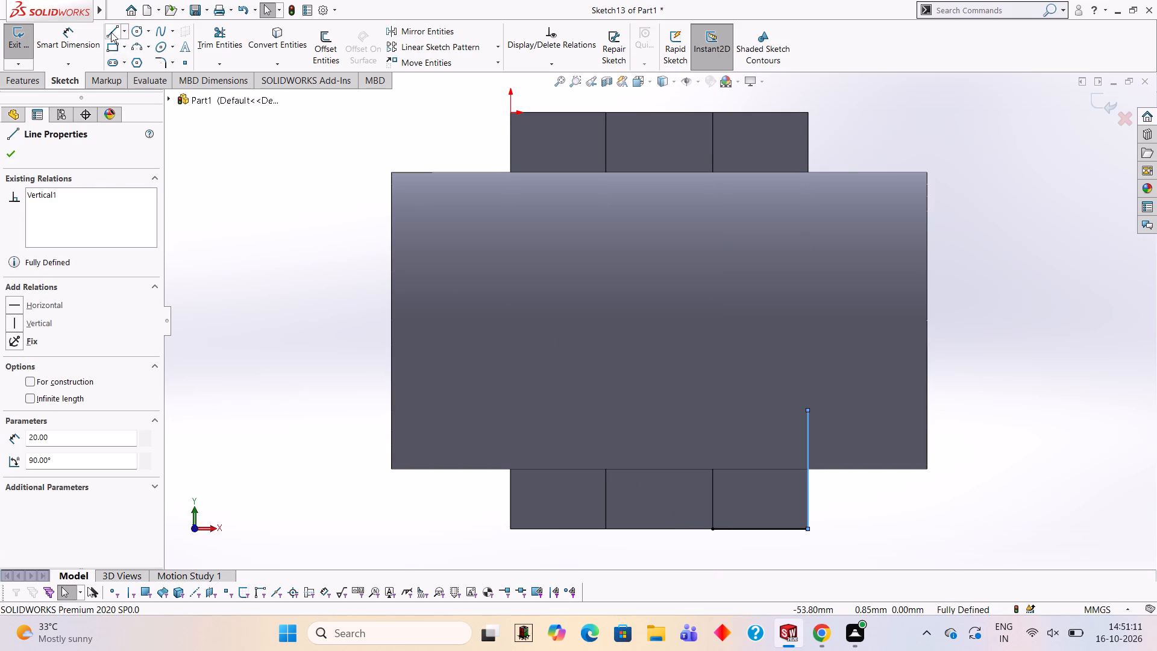
click(807, 409)
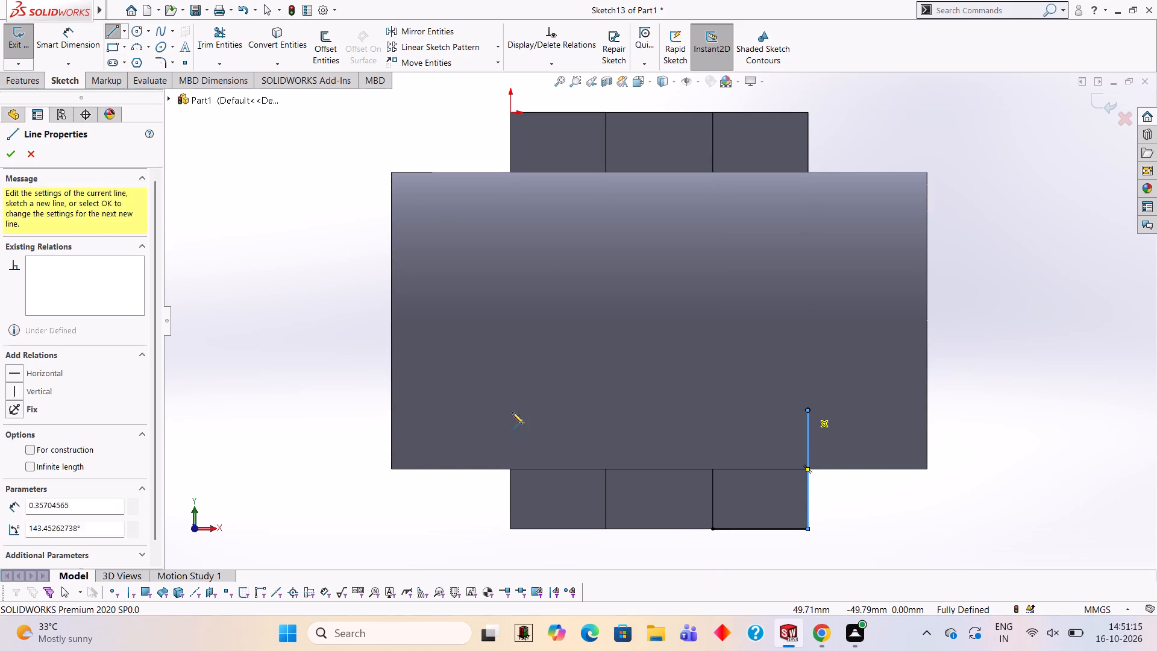
text(50)
key(Return)
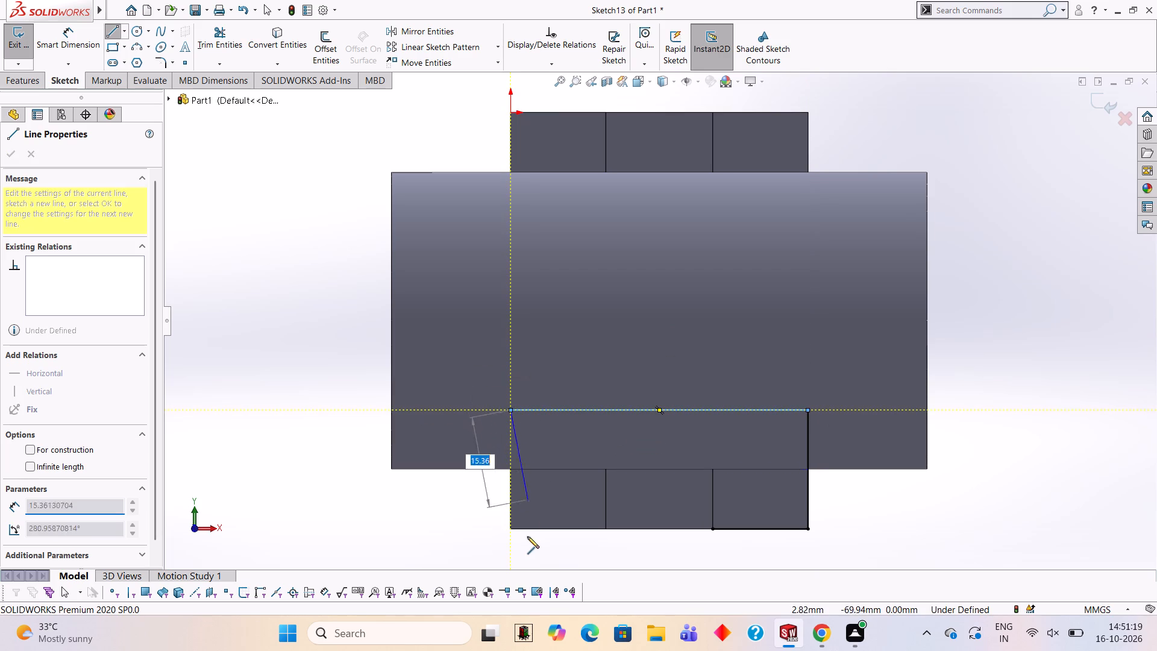
click(509, 527)
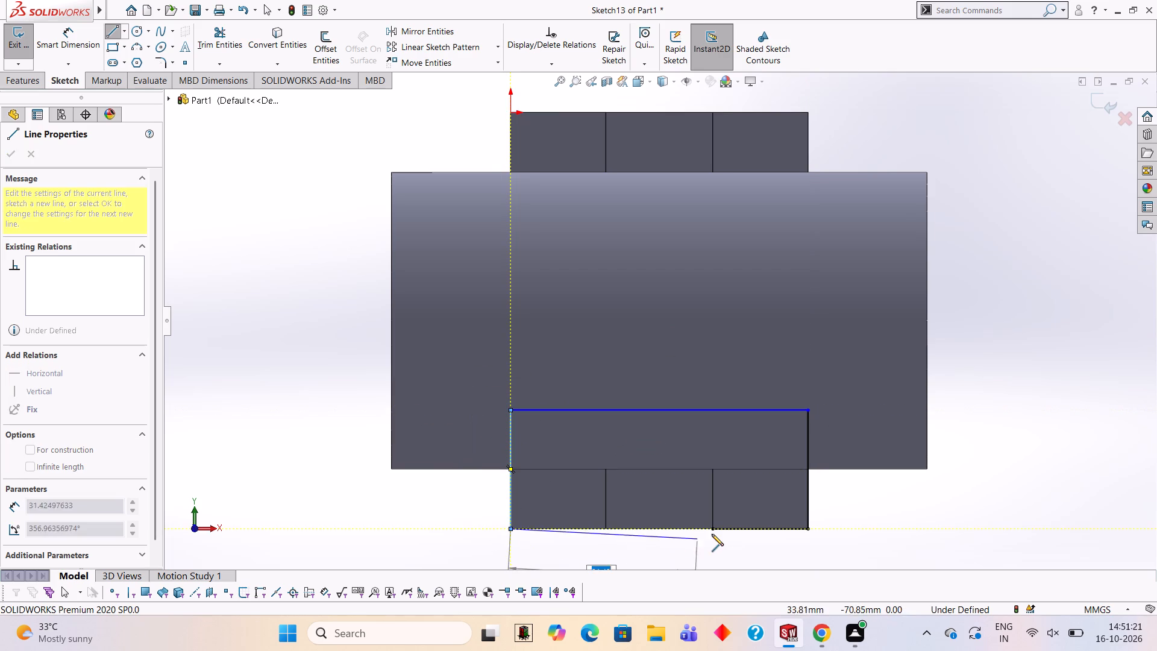
click(713, 529)
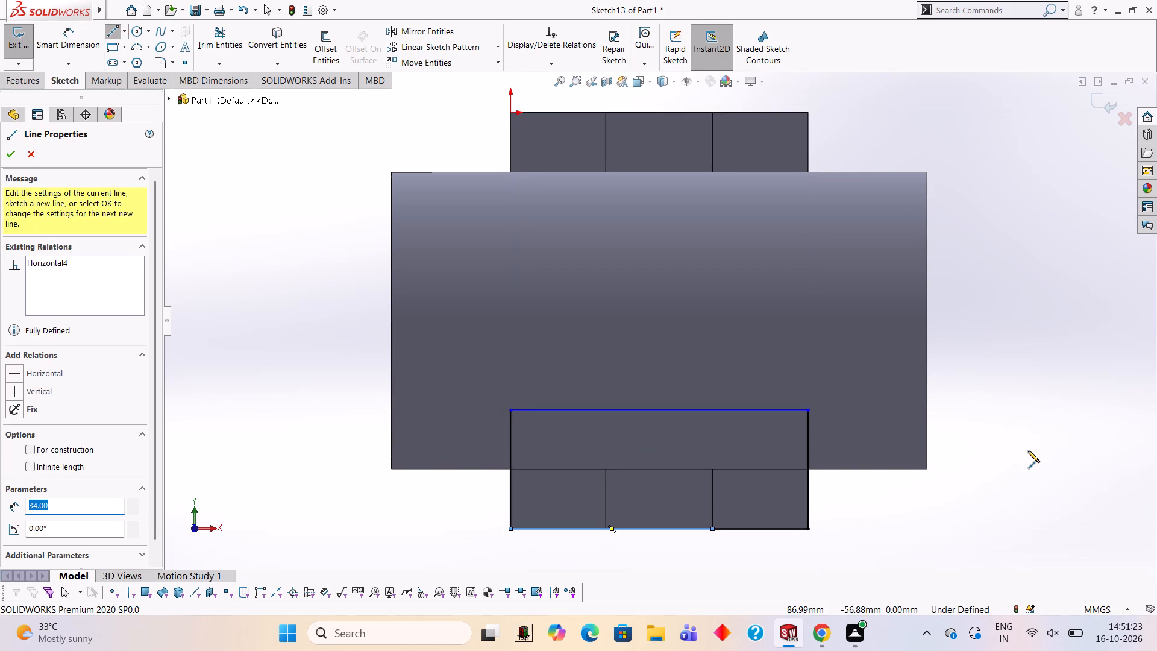
key(Escape)
Cut-extrude the lower-block rectangle 60 mm blind, with the direction reversed so it runs toward and beneath the cylinder.
middle_drag(1046, 478, 1003, 376)
scroll(1003, 372, up, 1)
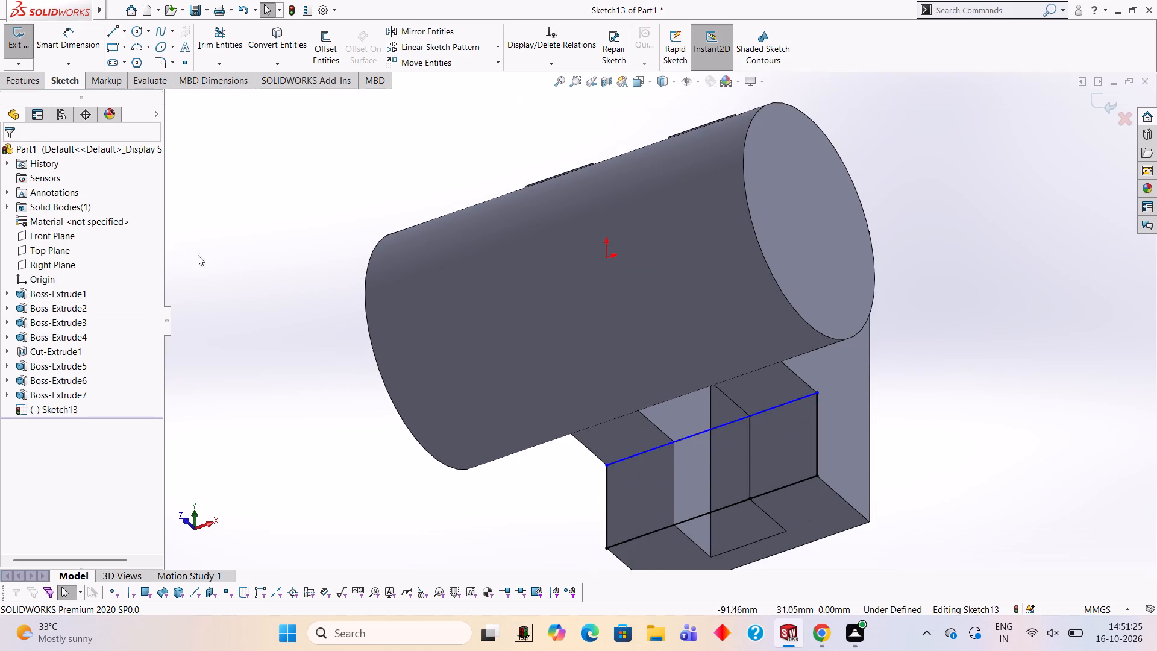
click(24, 78)
click(201, 40)
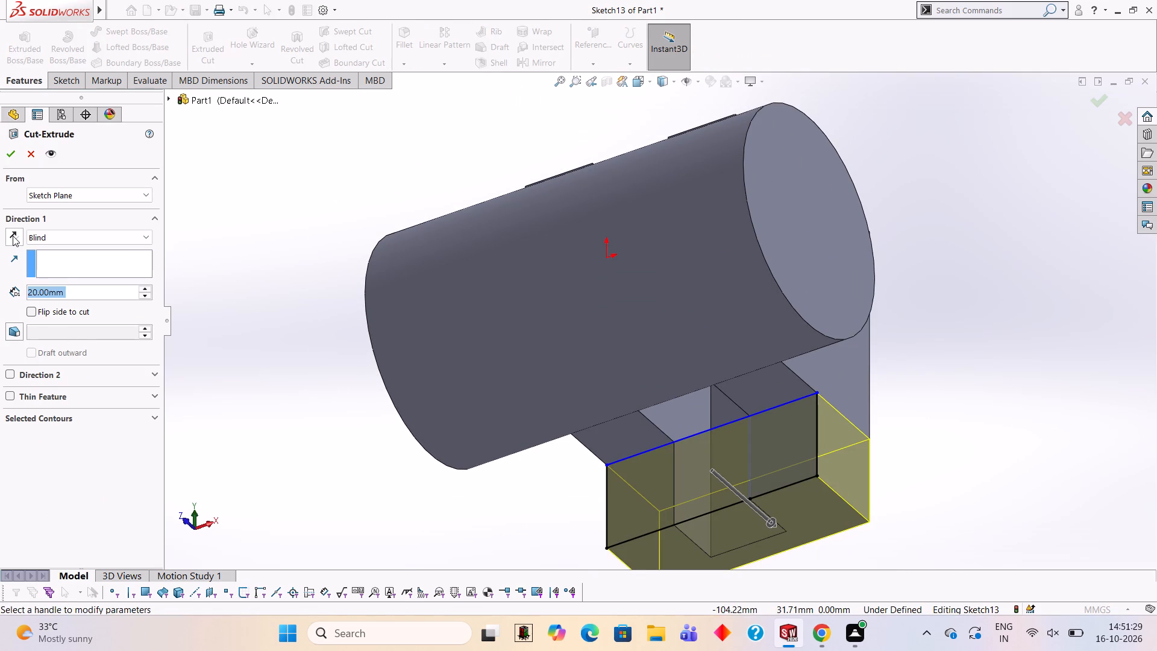
click(13, 236)
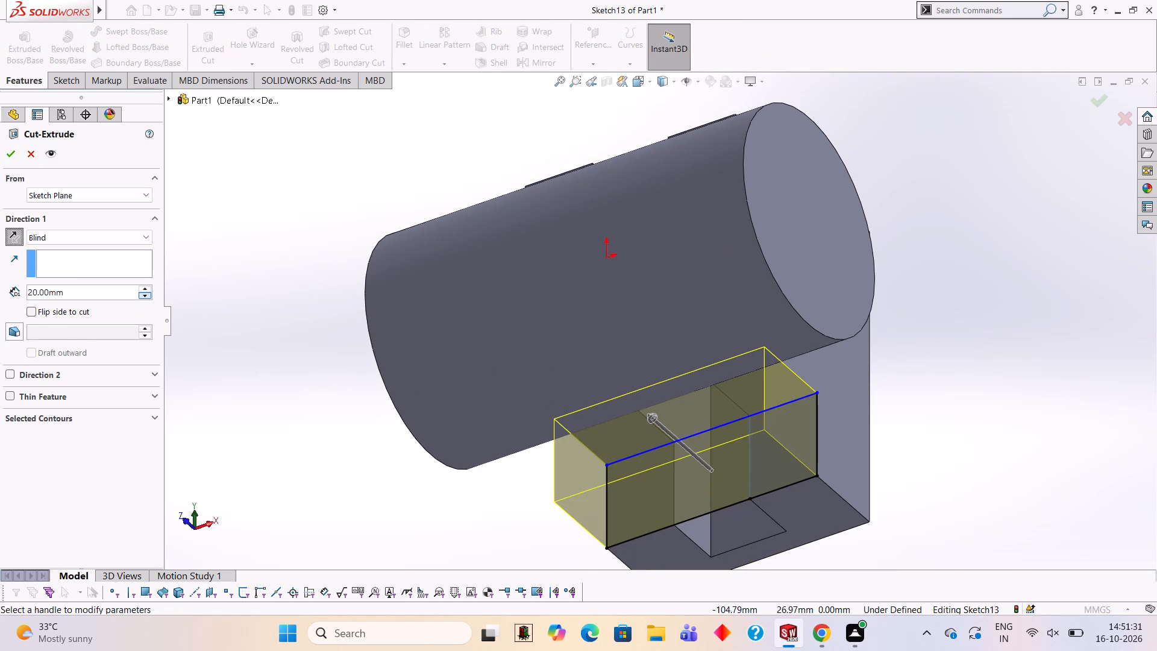
click(114, 294)
key(BackSpace)
key(BackSpace)
key(BackSpace)
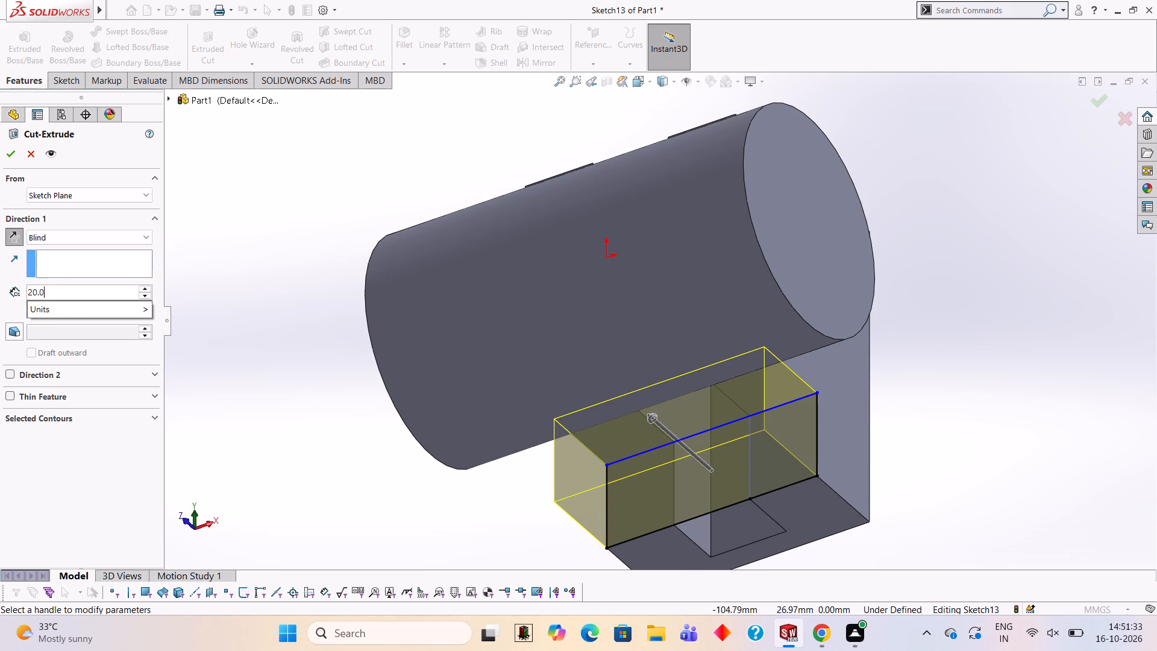
key(BackSpace)
key(BackSpace)
key(BackSpace)
key(BackSpace)
key(BackSpace)
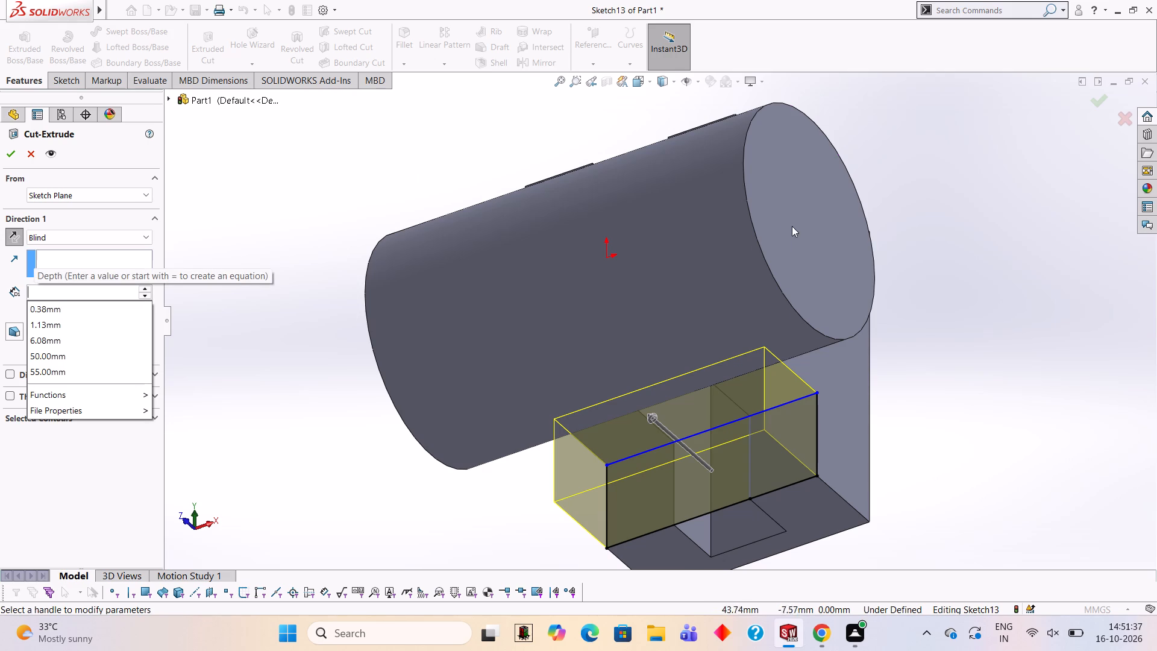
middle_drag(792, 226, 716, 344)
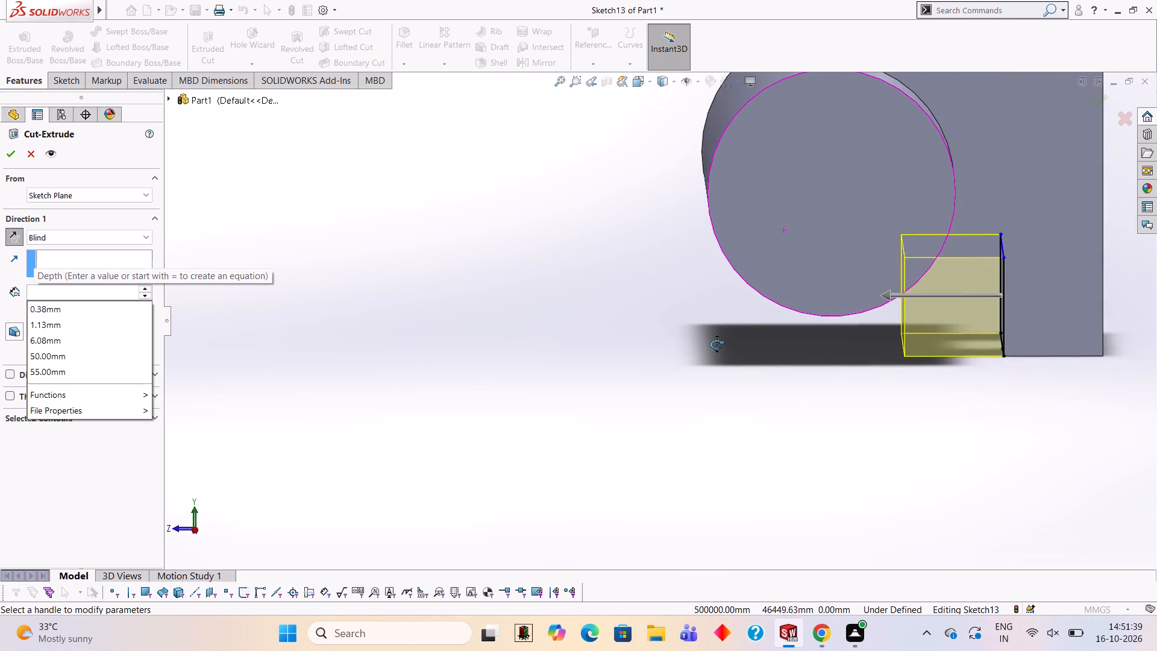
middle_drag(716, 344, 715, 322)
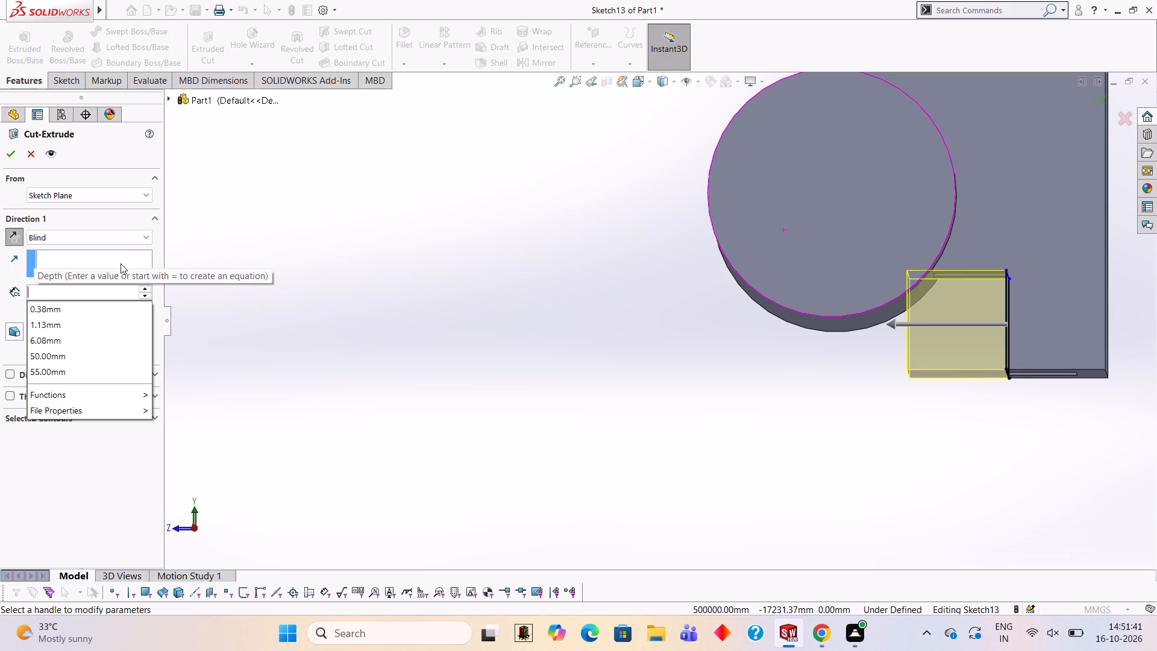
text(50)
key(Return)
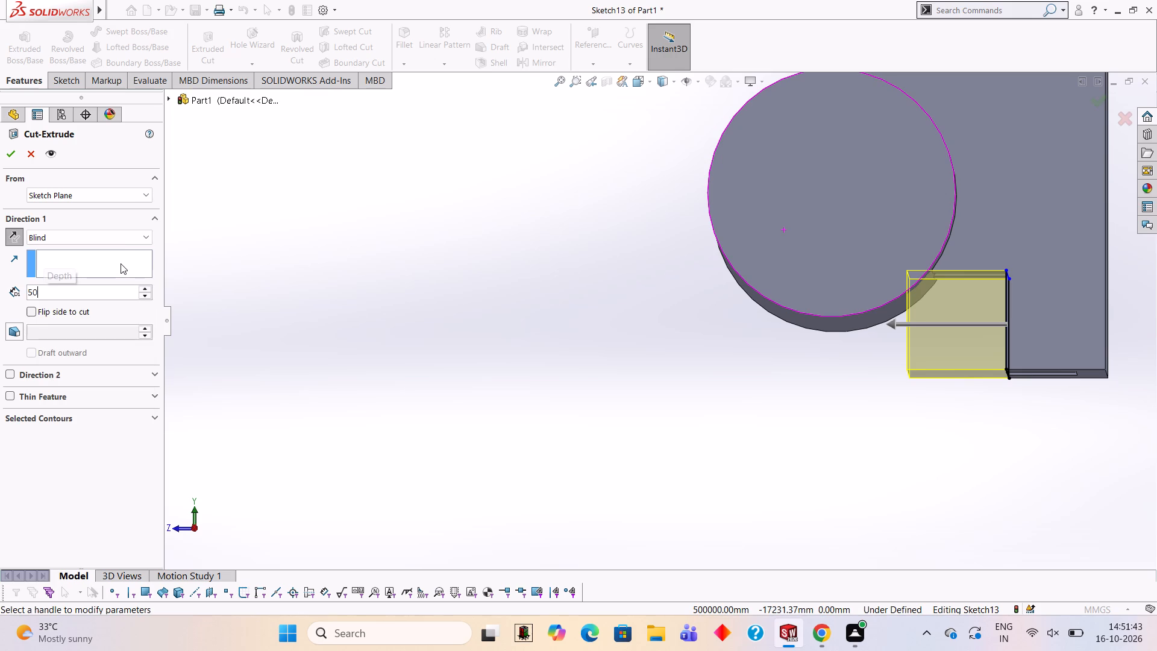
text(60)
key(Return)
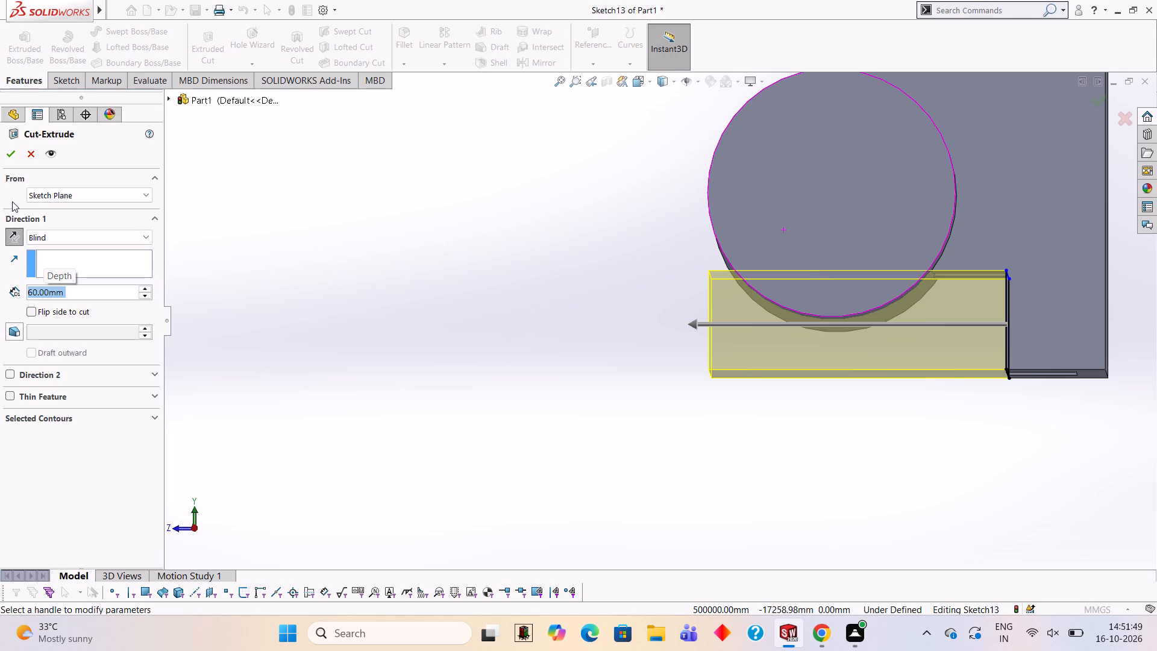
click(11, 157)
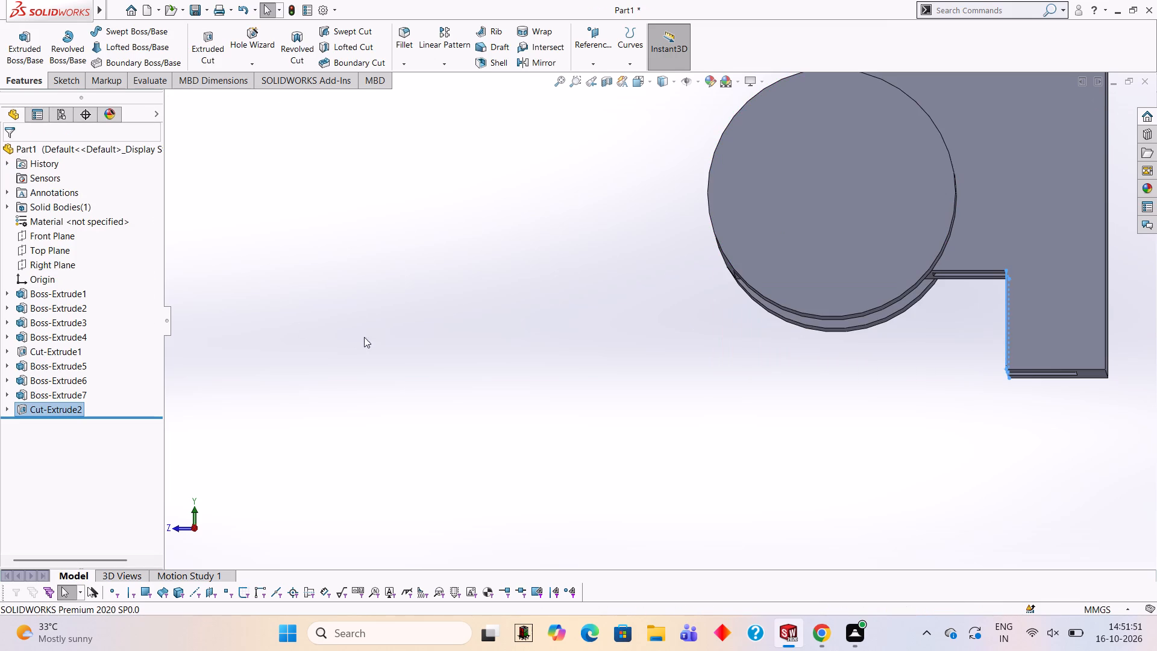
Examine the bracket's underside and the notch cut from the lower blocks from several angles.
middle_drag(422, 336, 502, 345)
middle_drag(674, 424, 710, 305)
scroll(756, 349, up, 3)
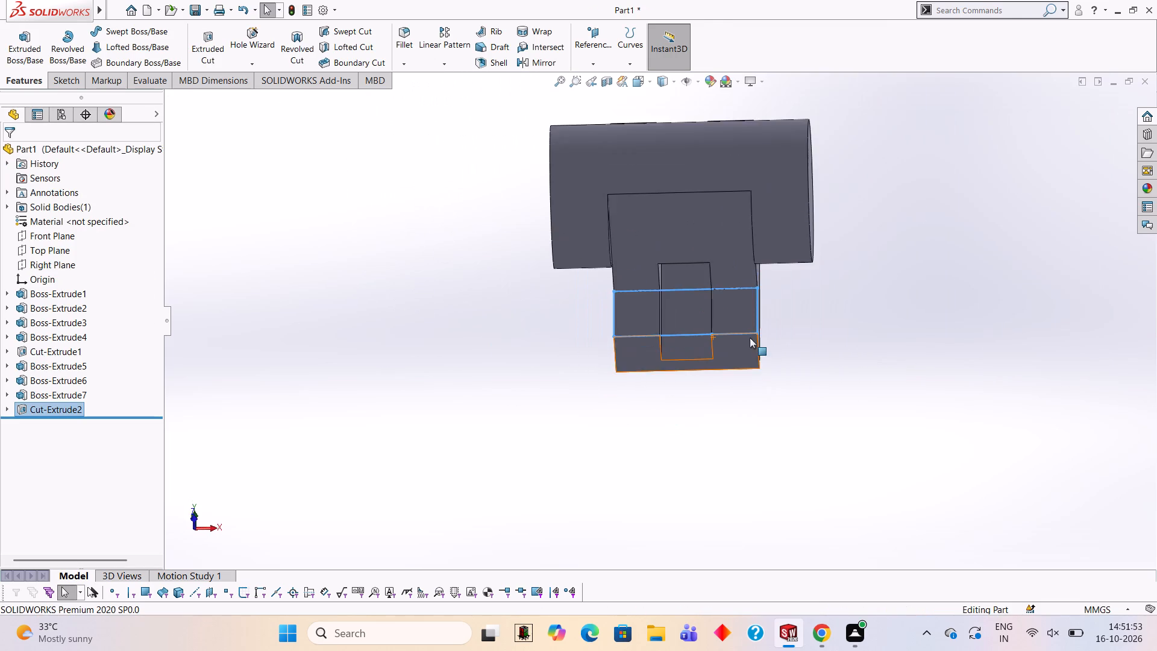
middle_drag(809, 371, 837, 394)
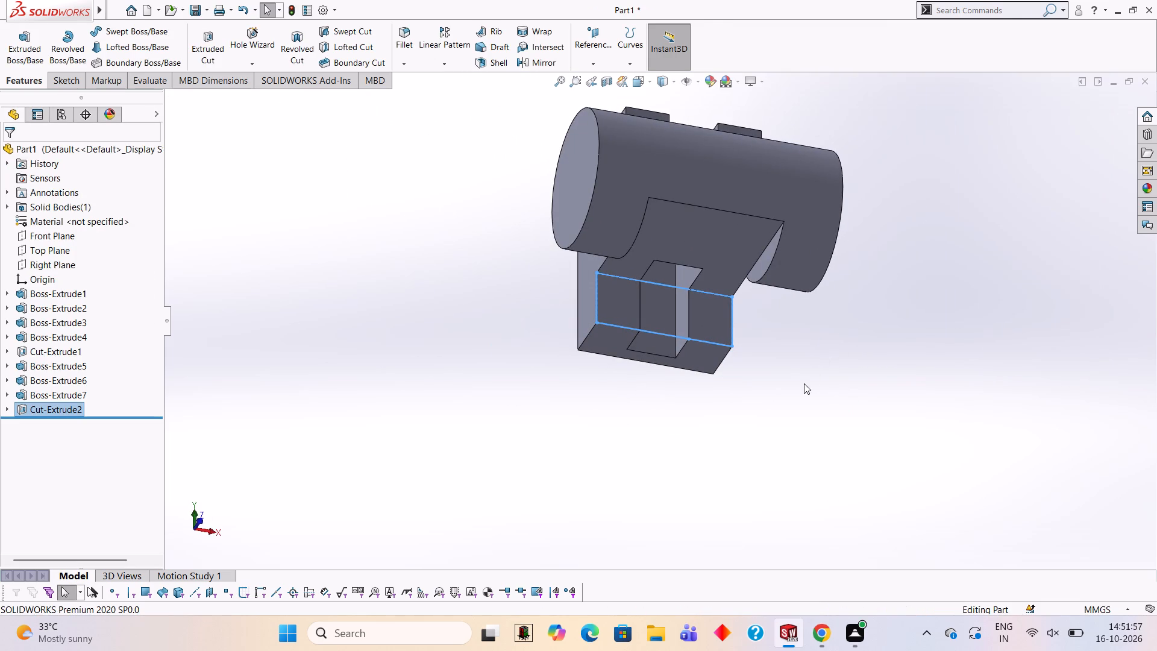
middle_drag(864, 386, 854, 265)
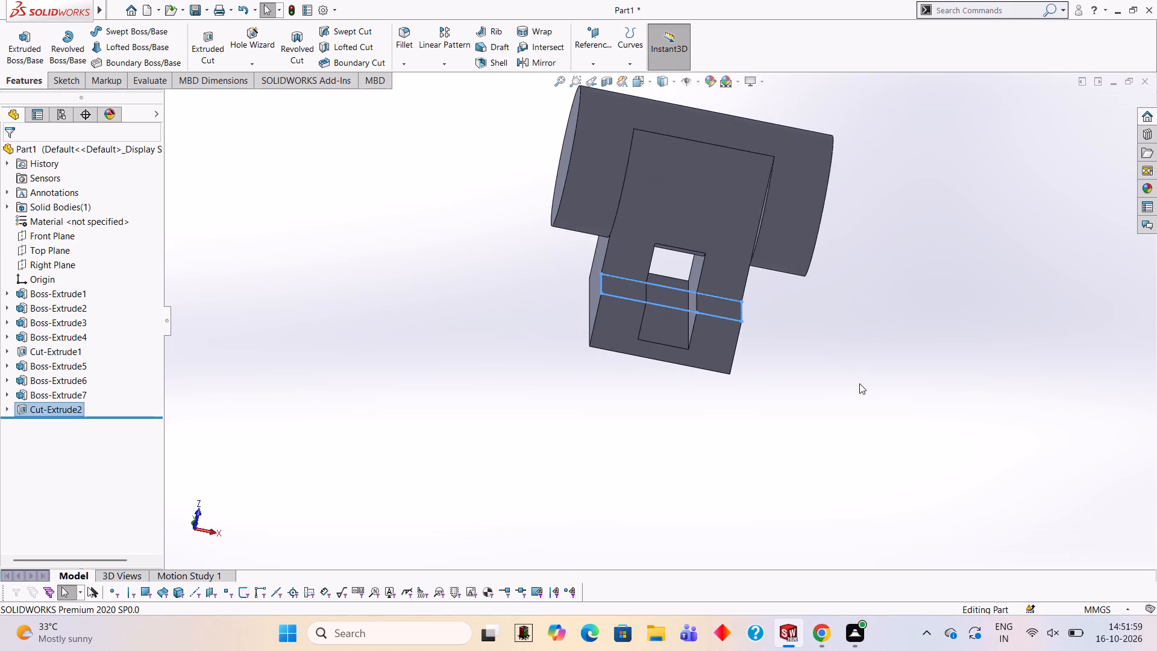
scroll(859, 383, up, 1)
middle_drag(859, 383, 912, 312)
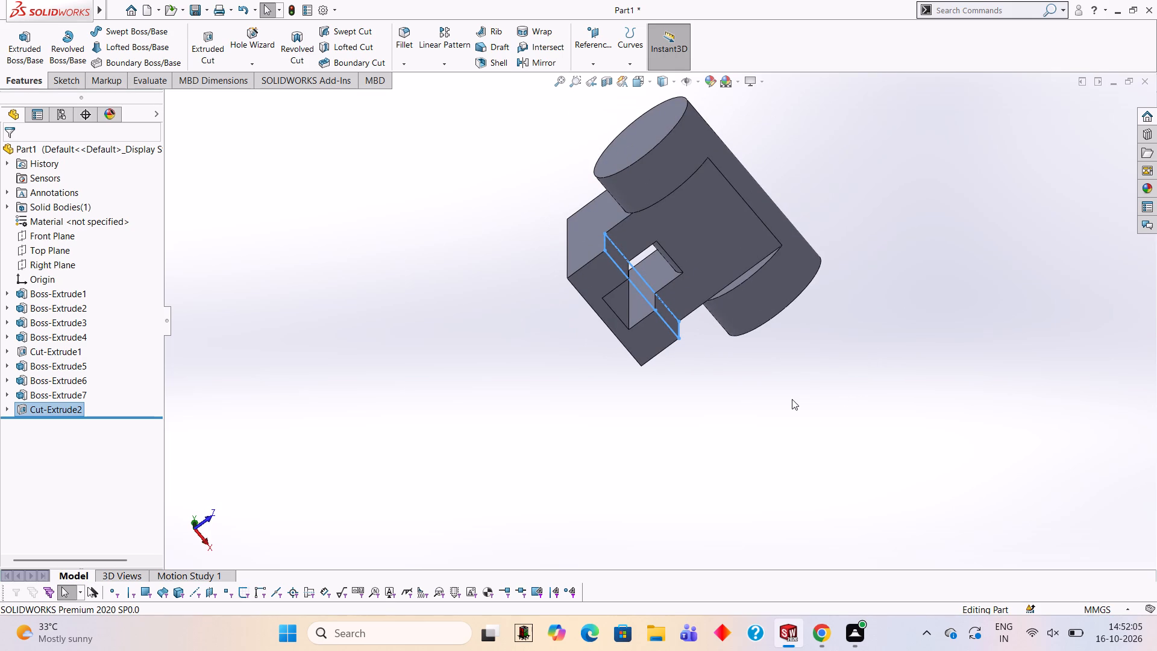
scroll(668, 400, up, 4)
middle_drag(847, 378, 808, 403)
scroll(753, 349, down, 1)
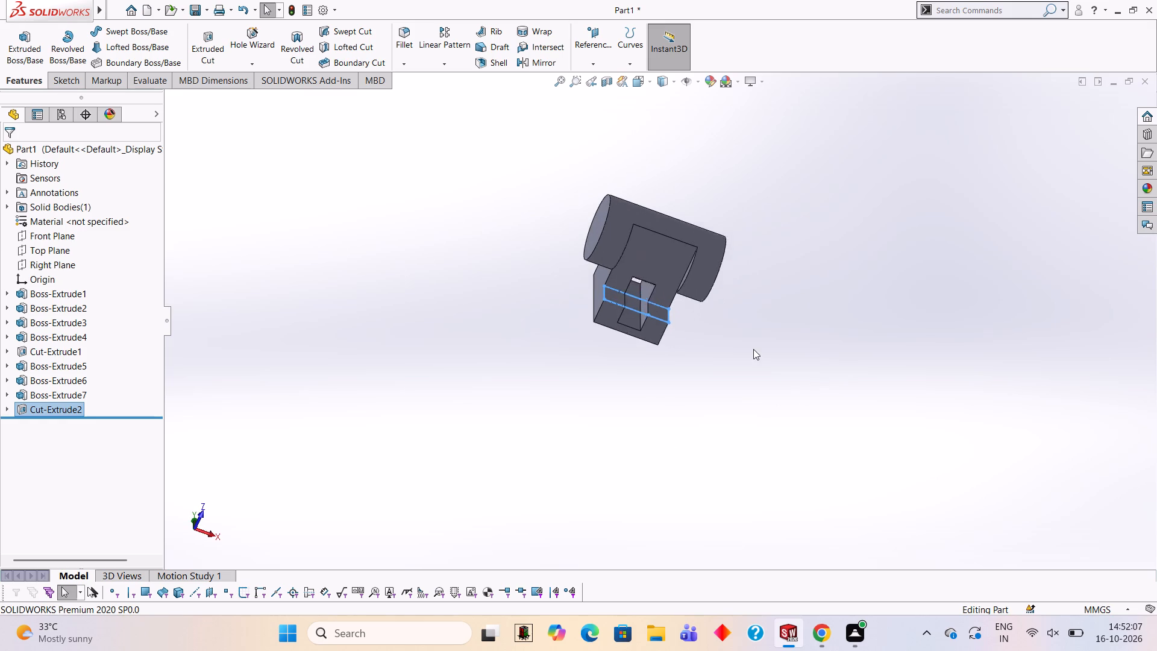
scroll(753, 349, down, 2)
drag(787, 242, 804, 244)
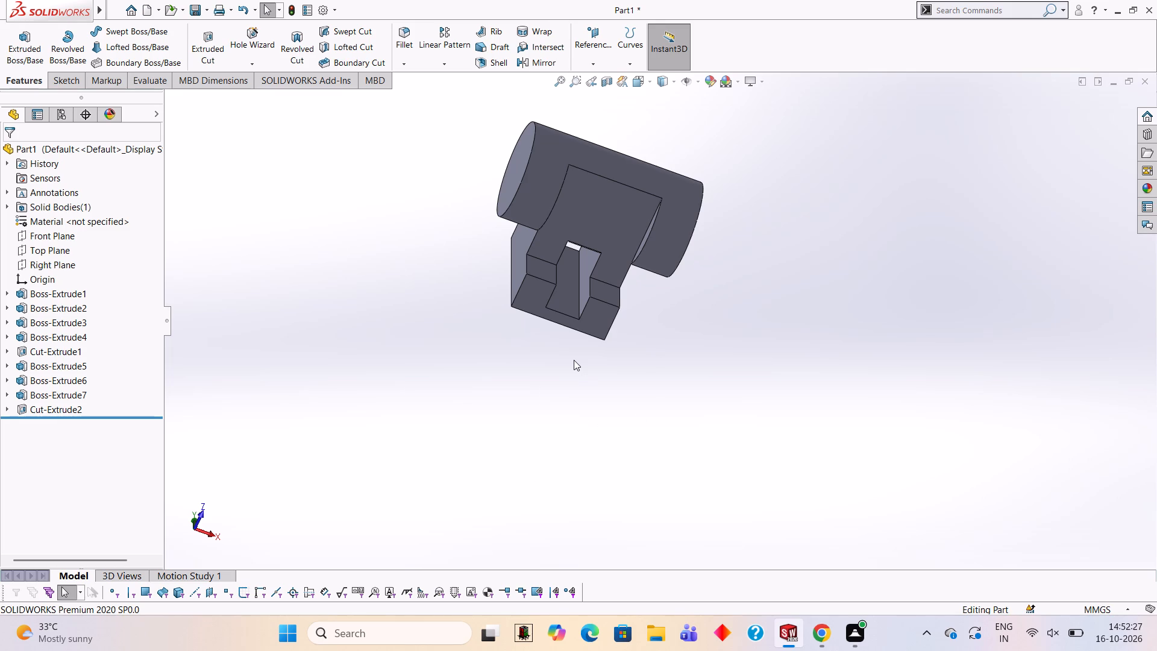
scroll(527, 262, up, 1)
Sketch on the flat underside beneath the cylinder an 18 x 25 mm rectangle that lengthens the slot opening, starting from the slot's side edge.
click(598, 215)
key(Escape)
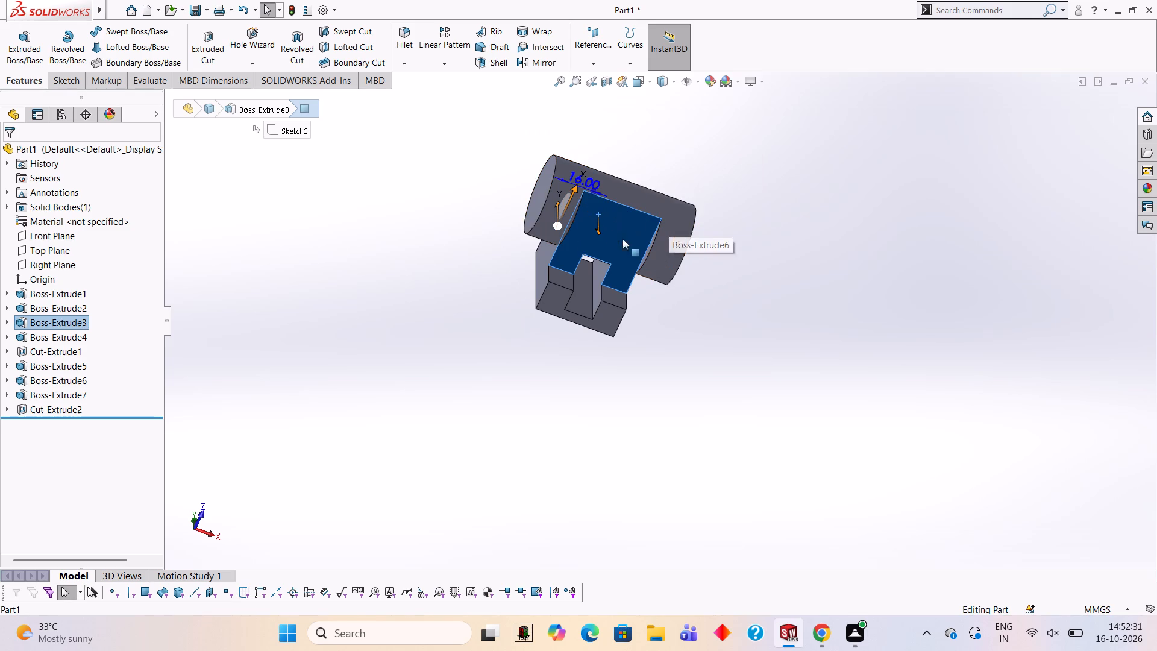
key(Escape)
click(610, 228)
click(660, 197)
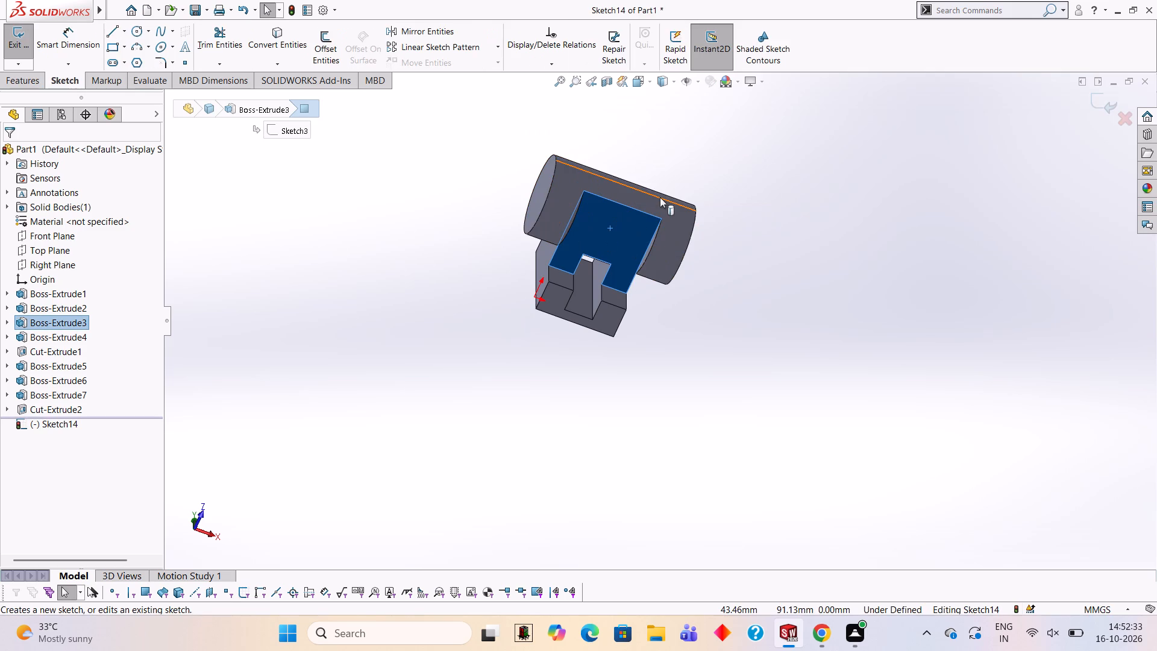
key(ctrl+8)
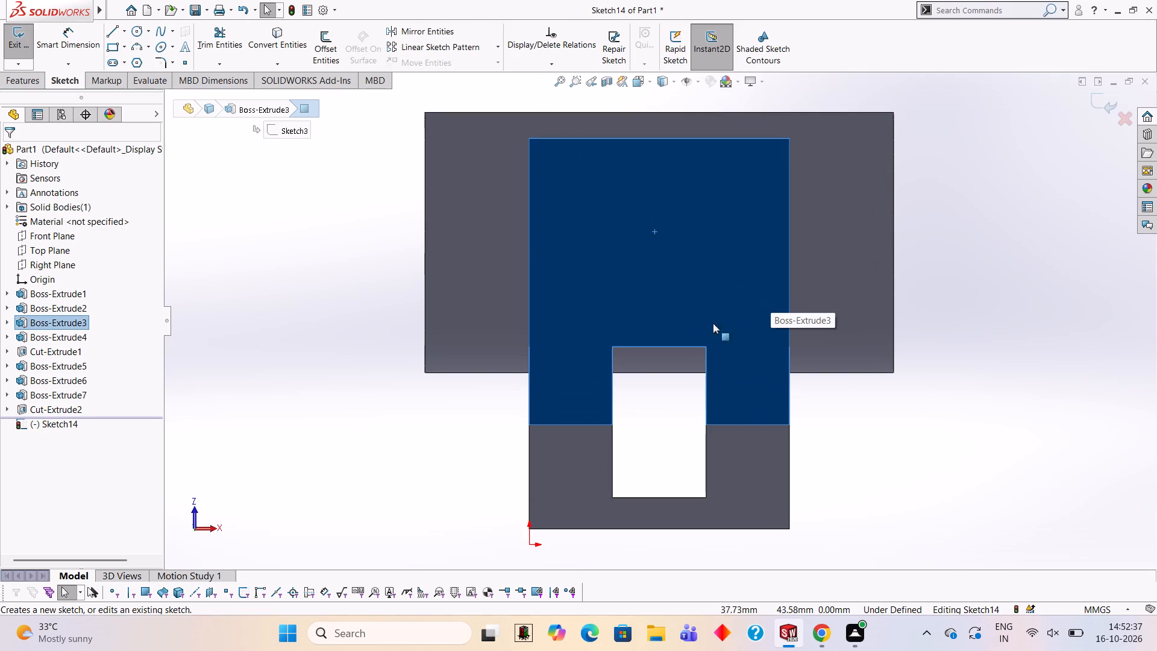
click(108, 30)
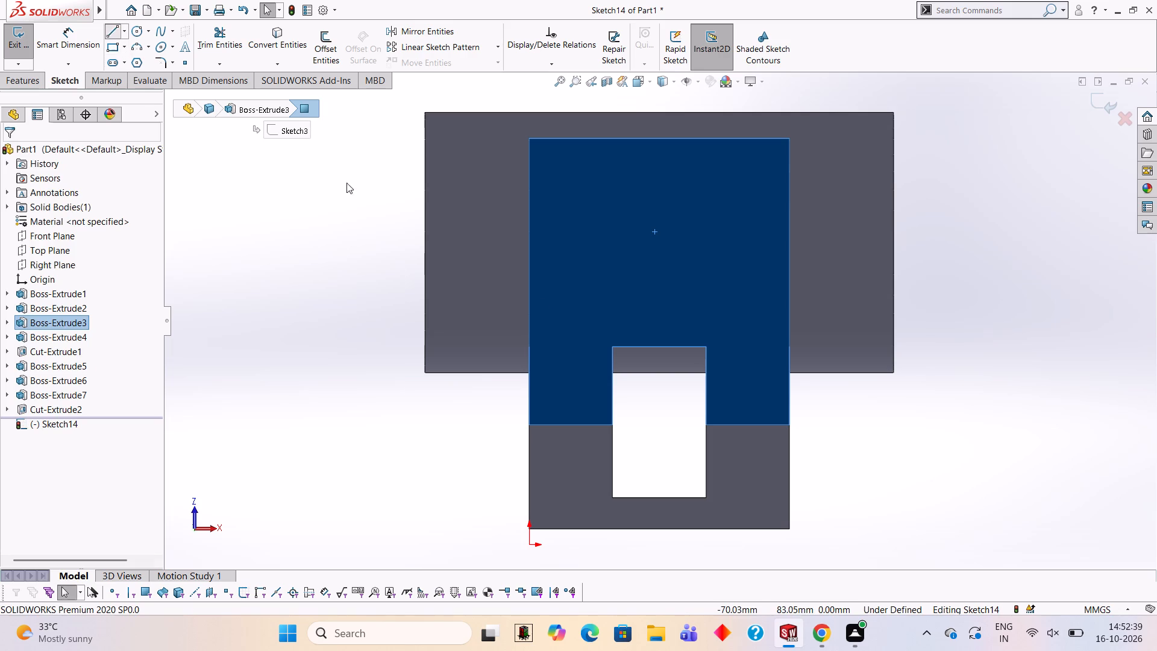
click(612, 373)
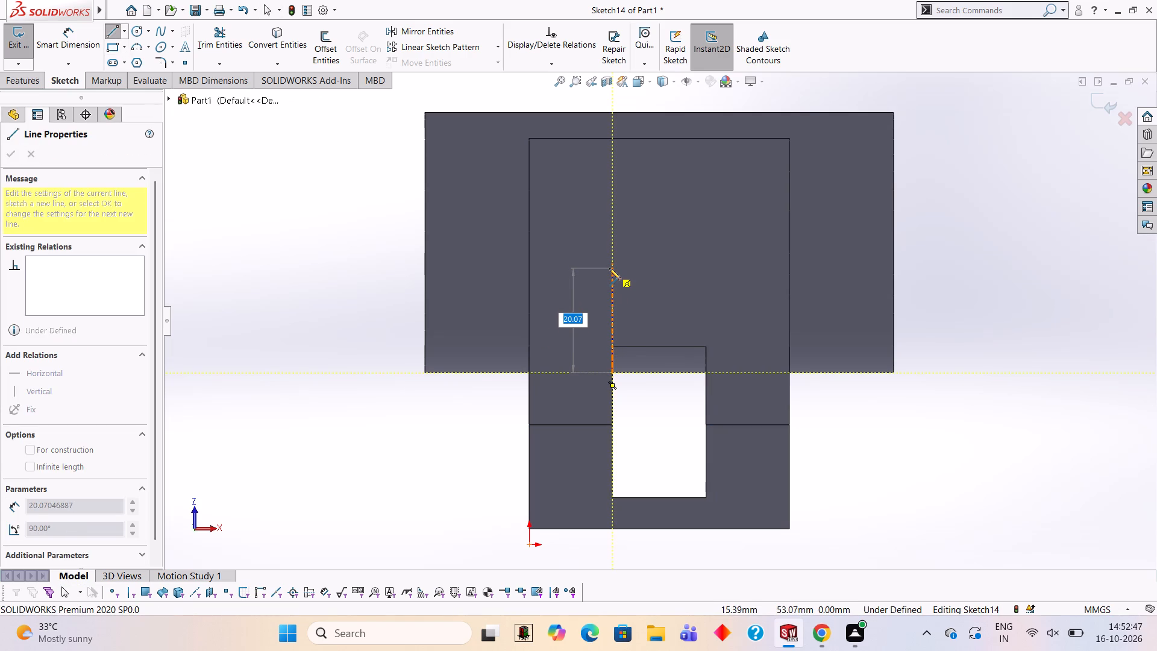
text(25)
key(Return)
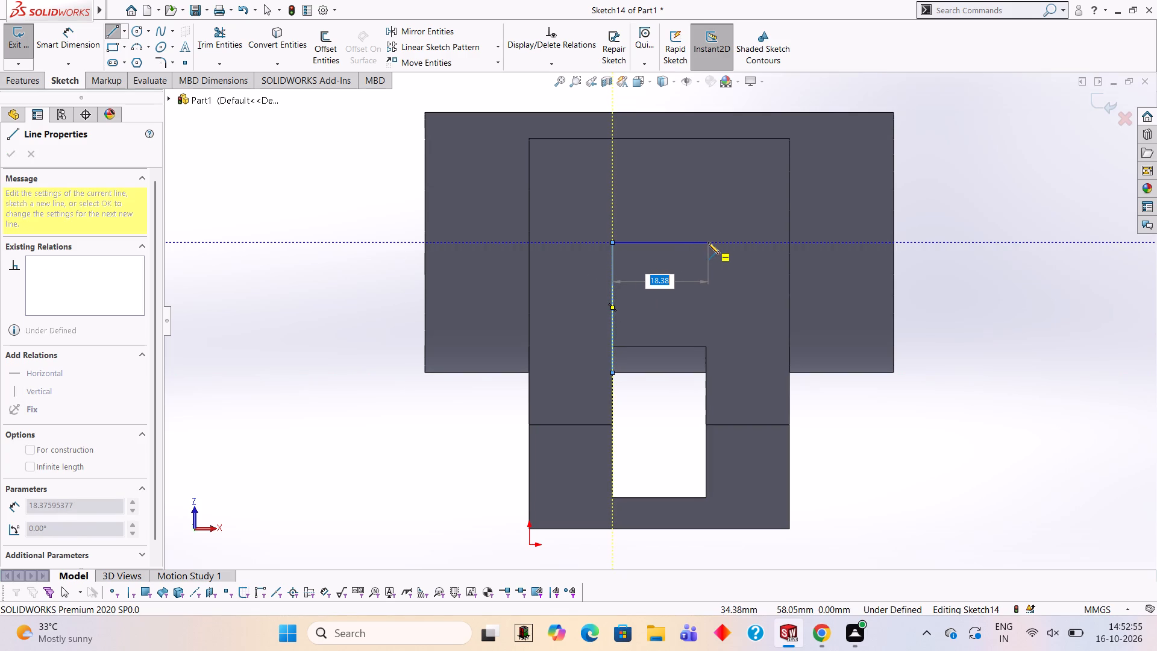
key(1)
key(8)
key(Return)
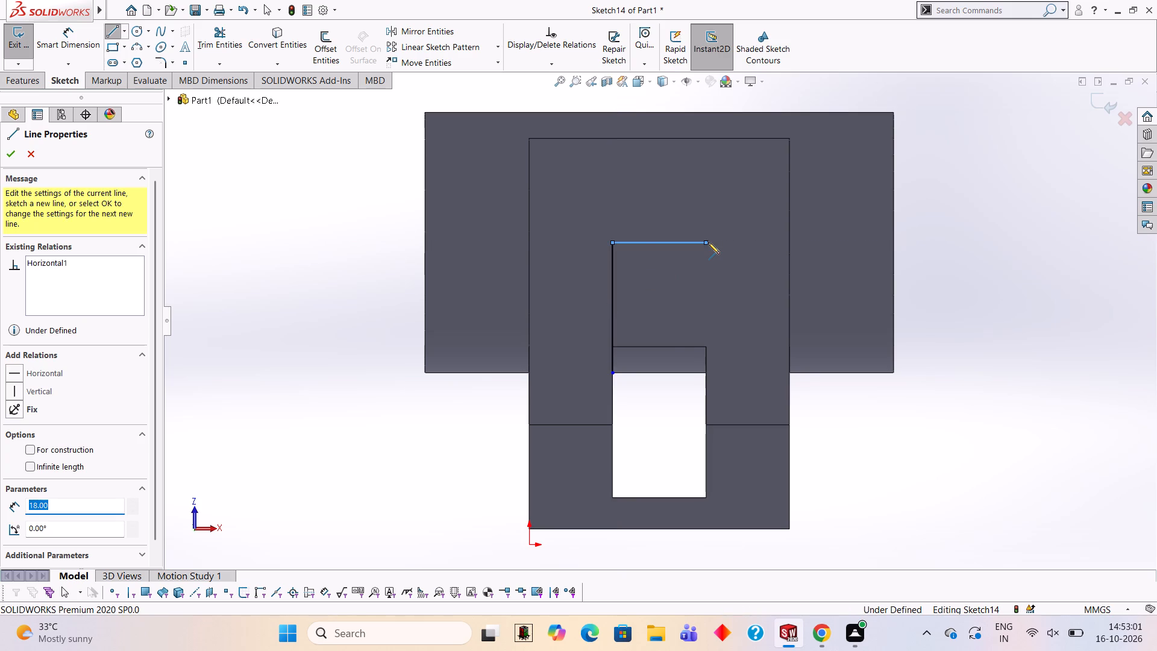
click(706, 371)
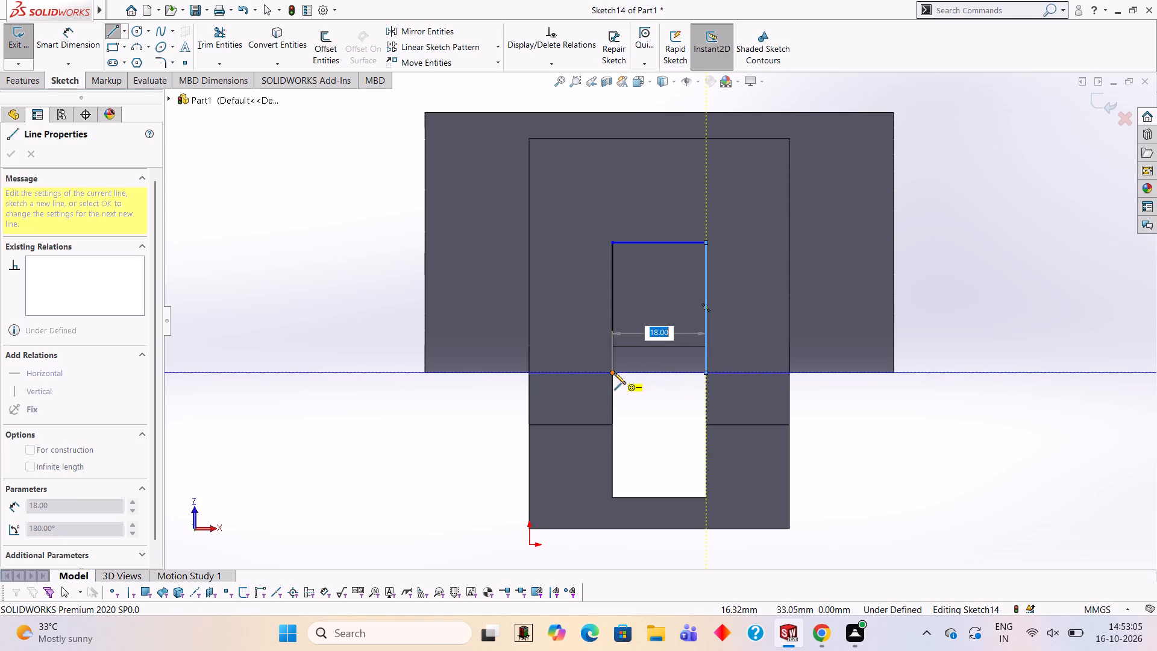
click(611, 373)
Cut-extrude the 18 x 25 mm rectangle 60 mm blind up through the arms and cylinder.
middle_drag(977, 242, 1018, 338)
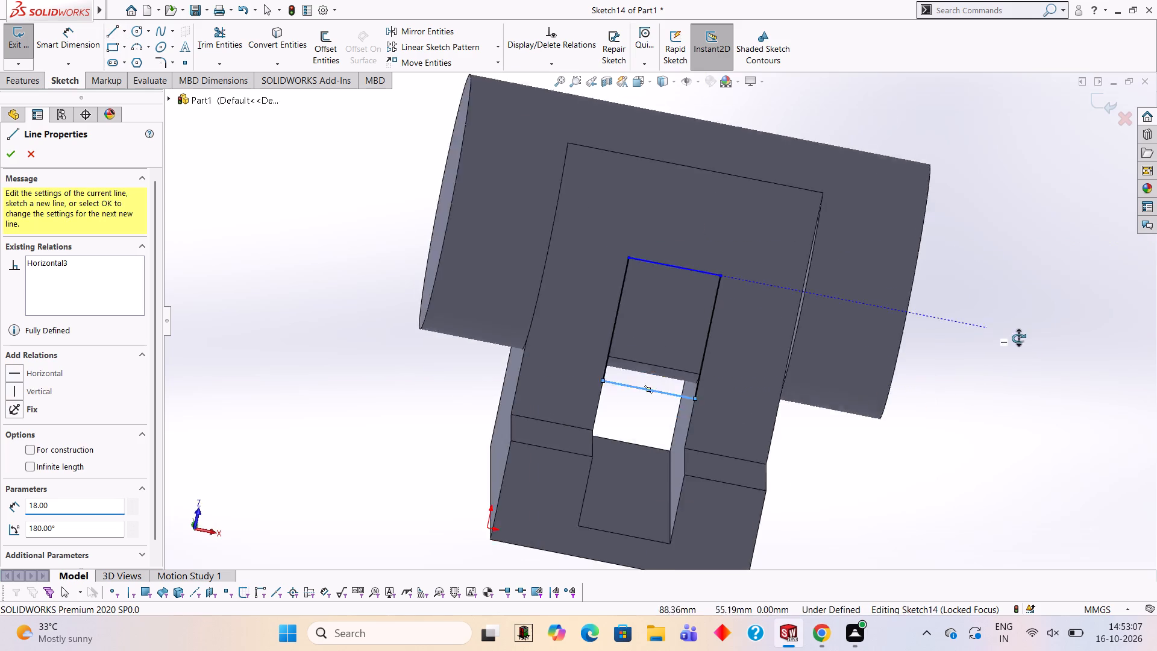
middle_drag(1018, 338, 1033, 353)
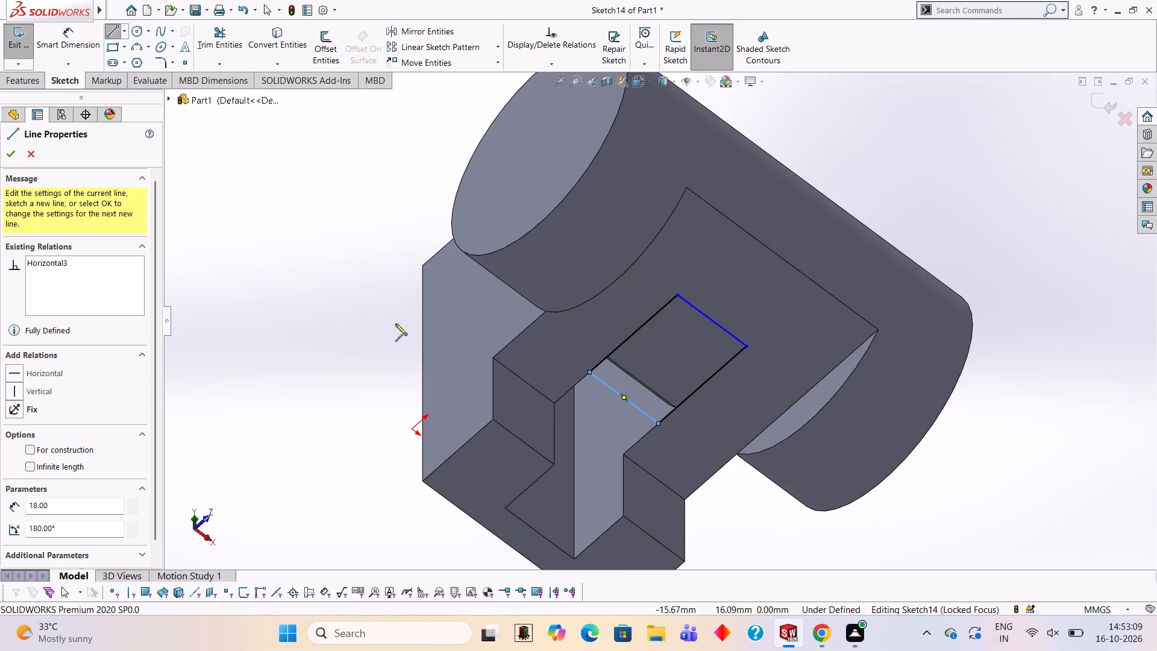
click(32, 74)
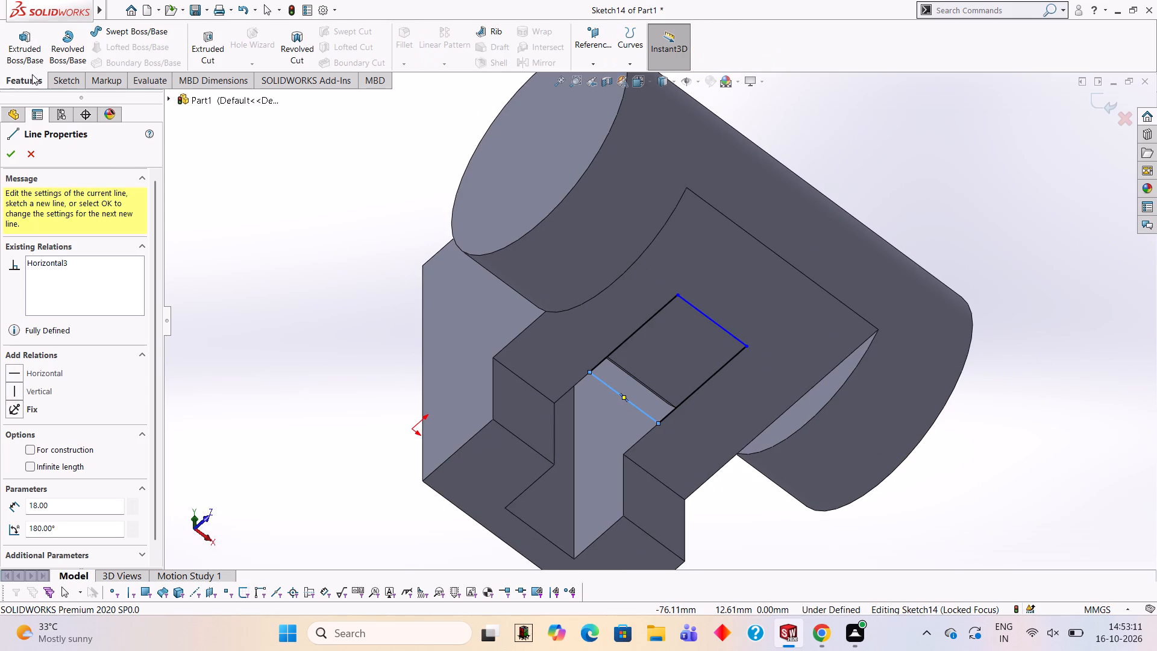
click(207, 35)
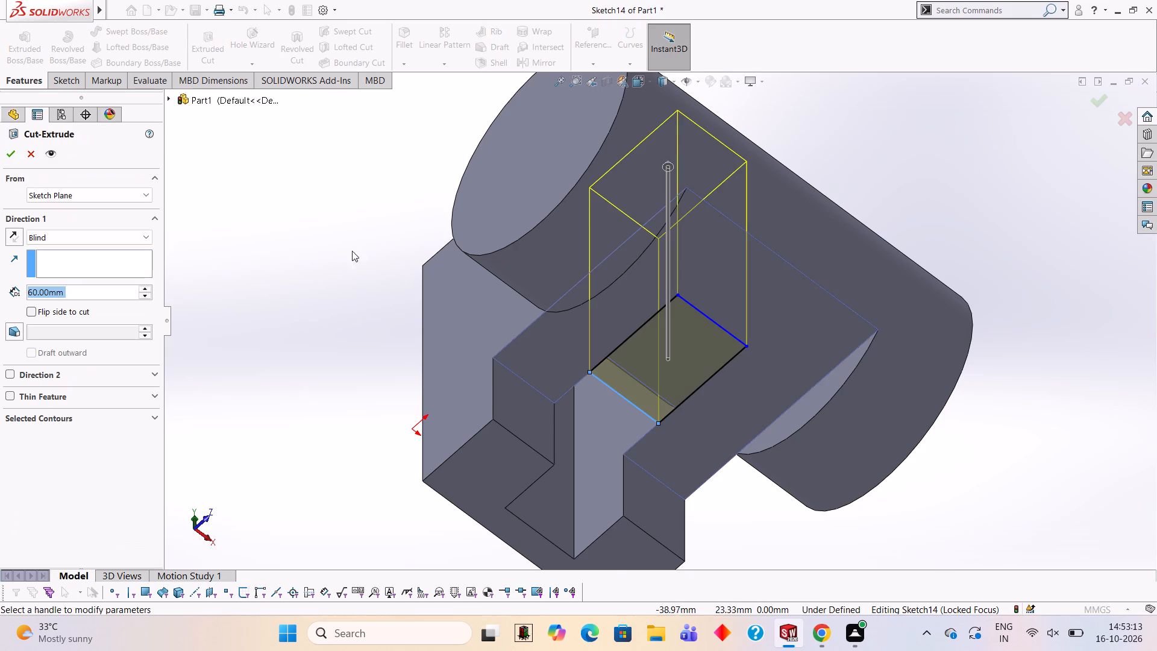
scroll(359, 261, up, 2)
middle_drag(363, 262, 416, 451)
click(10, 151)
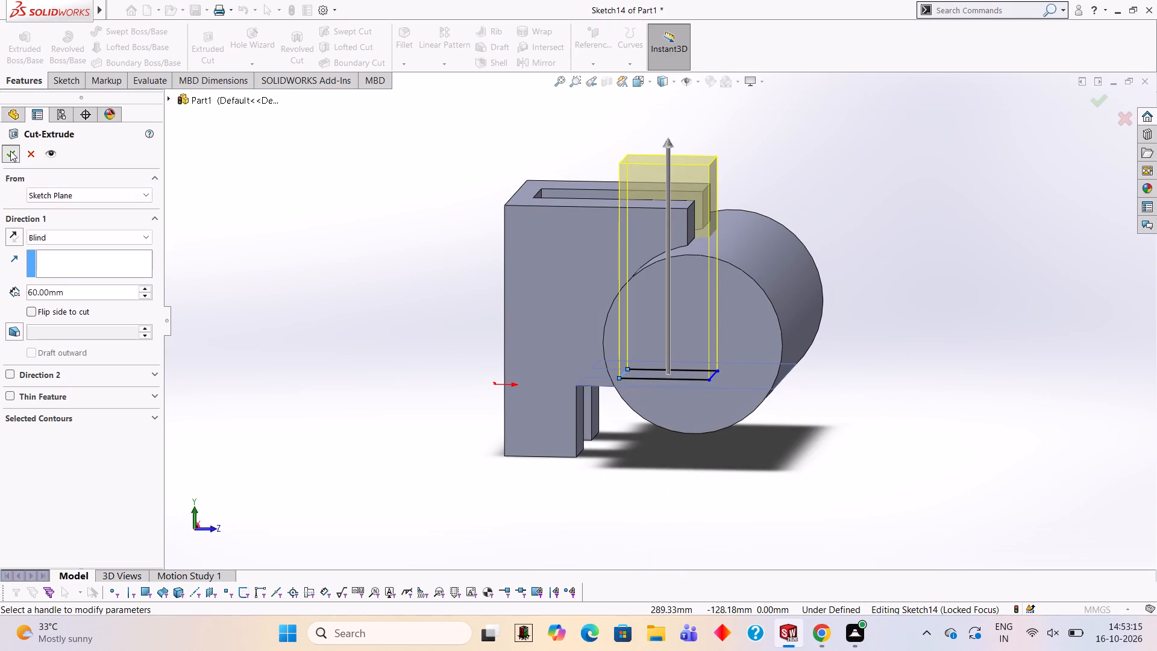
click(370, 239)
Examine the lengthened slot through the cylinder and bracket from below and from the sides.
scroll(559, 301, up, 2)
middle_drag(815, 350, 730, 291)
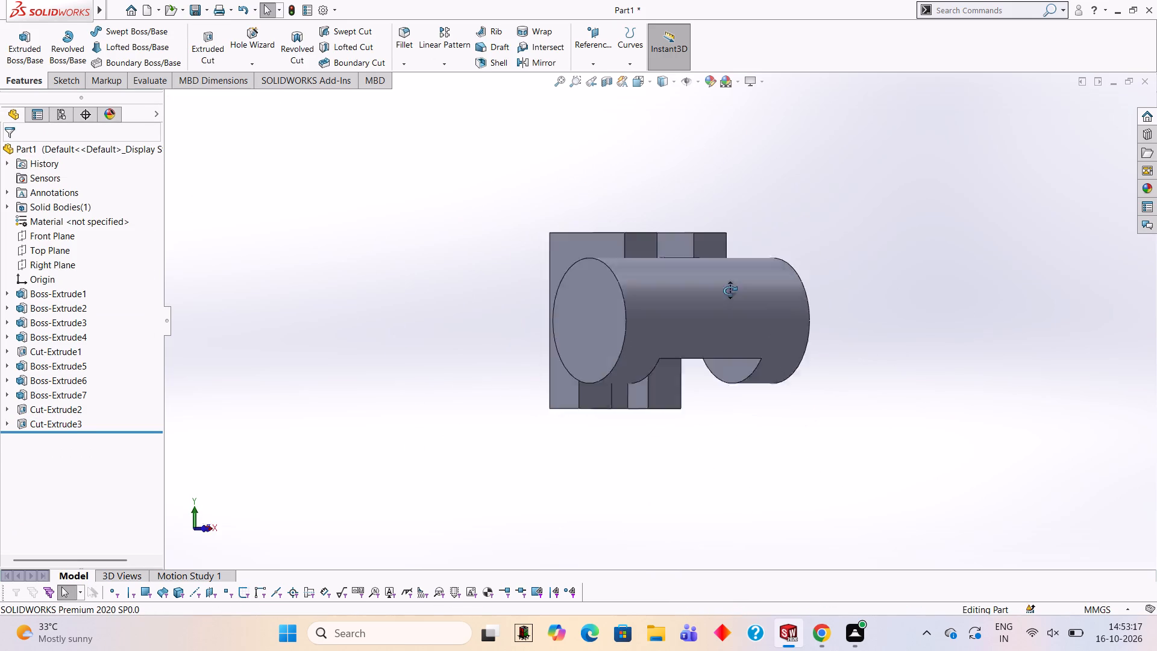
middle_drag(730, 291, 698, 175)
scroll(754, 300, up, 2)
middle_drag(812, 340, 836, 161)
scroll(773, 360, up, 3)
scroll(662, 260, down, 6)
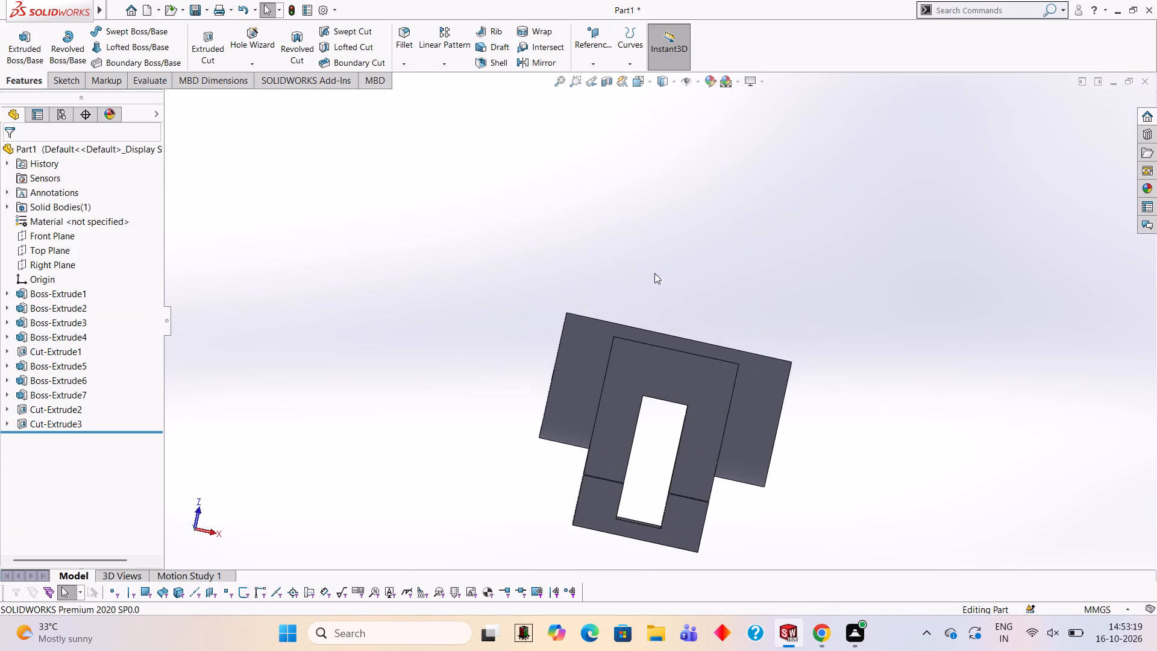
scroll(761, 432, up, 3)
middle_drag(729, 379, 582, 458)
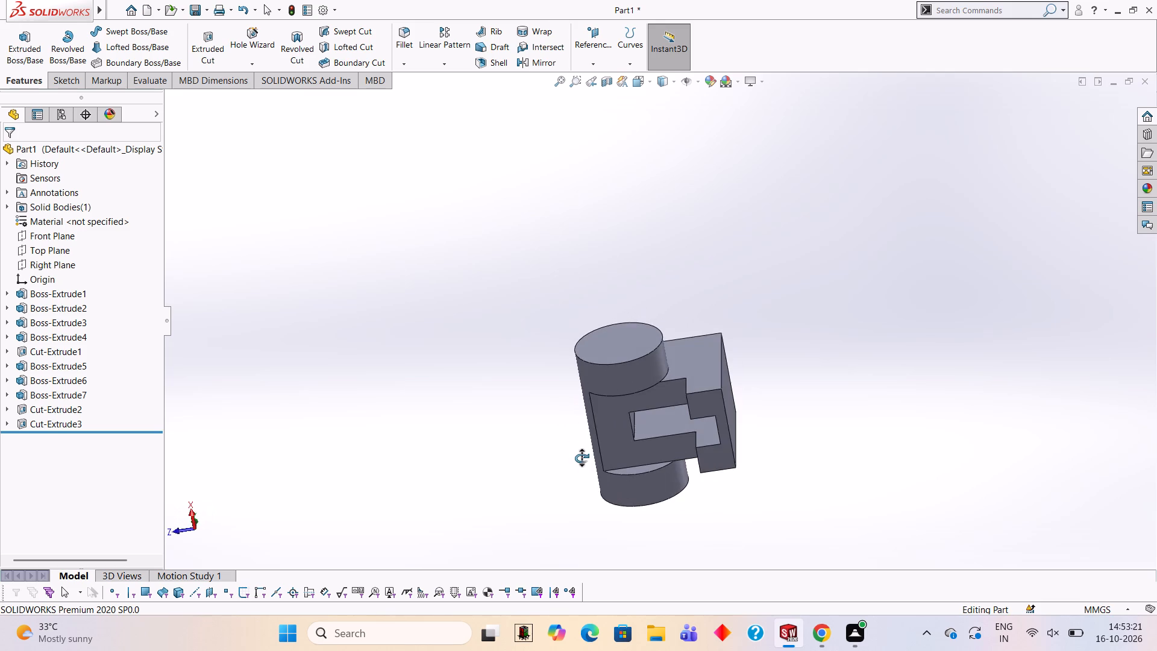
middle_drag(582, 458, 630, 419)
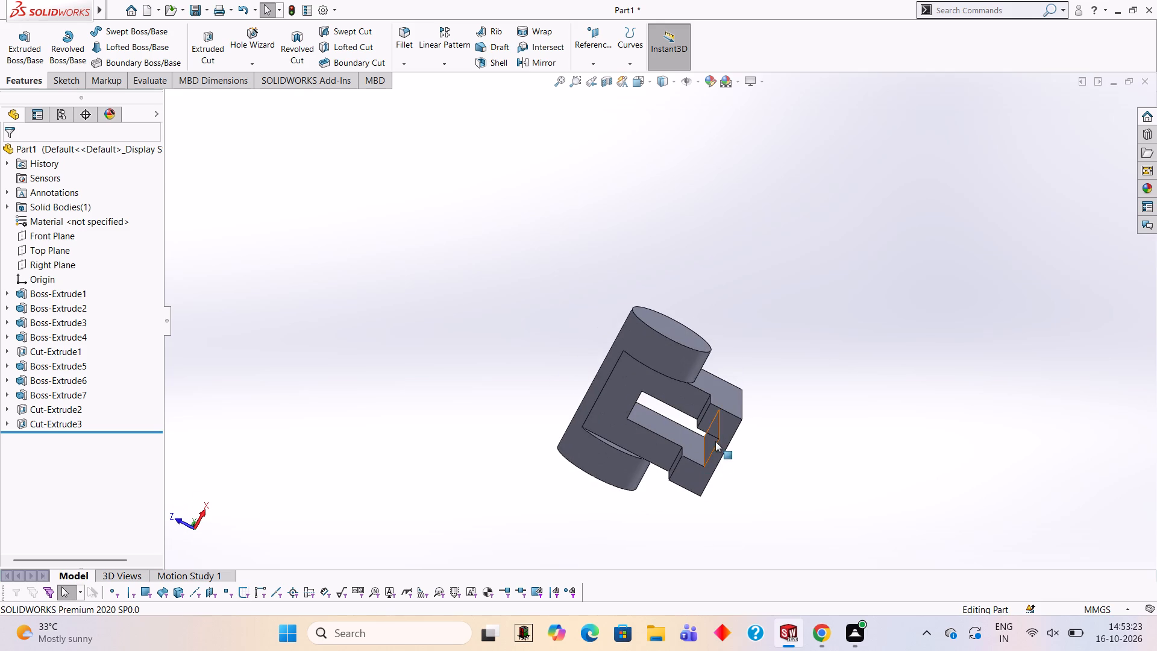
Examine the bracket's slot, stepped lower end and cylinder from below, from the side and from above.
scroll(685, 436, up, 1)
middle_drag(687, 427, 741, 455)
scroll(740, 456, up, 3)
scroll(709, 421, down, 2)
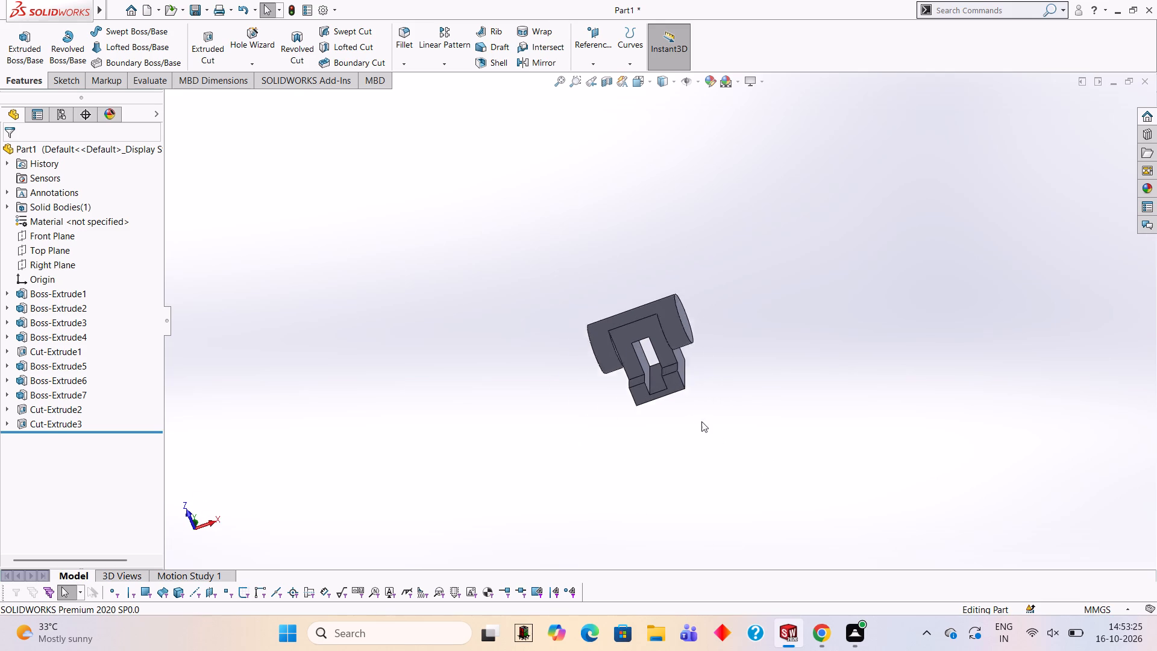
scroll(701, 421, down, 1)
scroll(532, 247, down, 4)
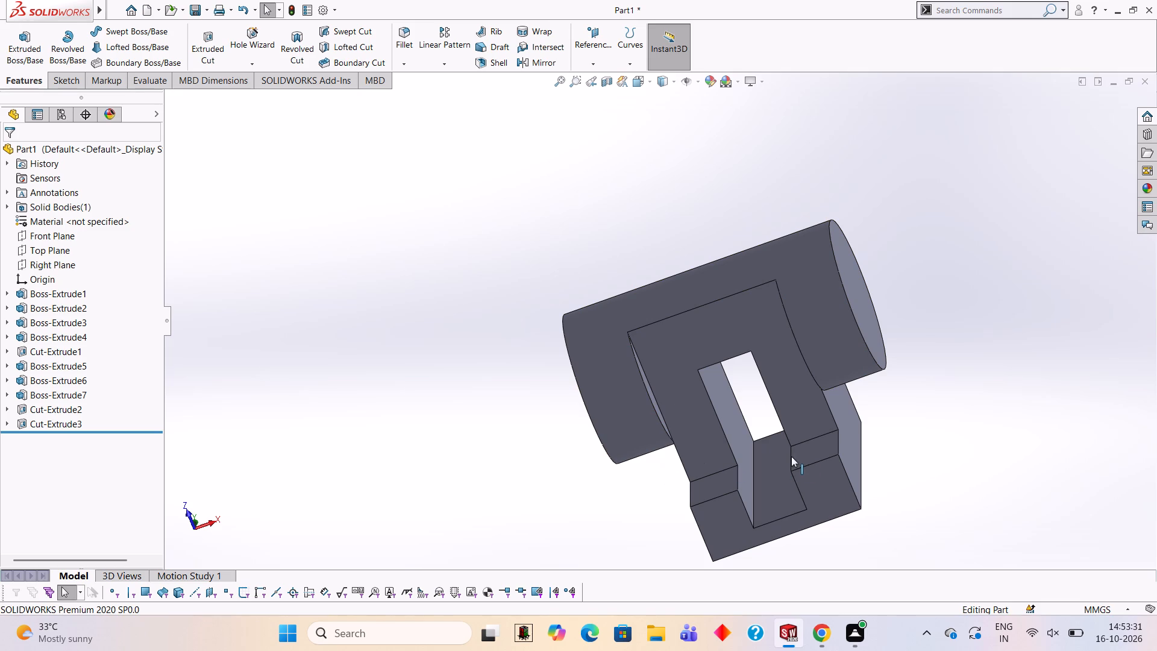
scroll(797, 451, up, 3)
middle_drag(858, 374, 923, 443)
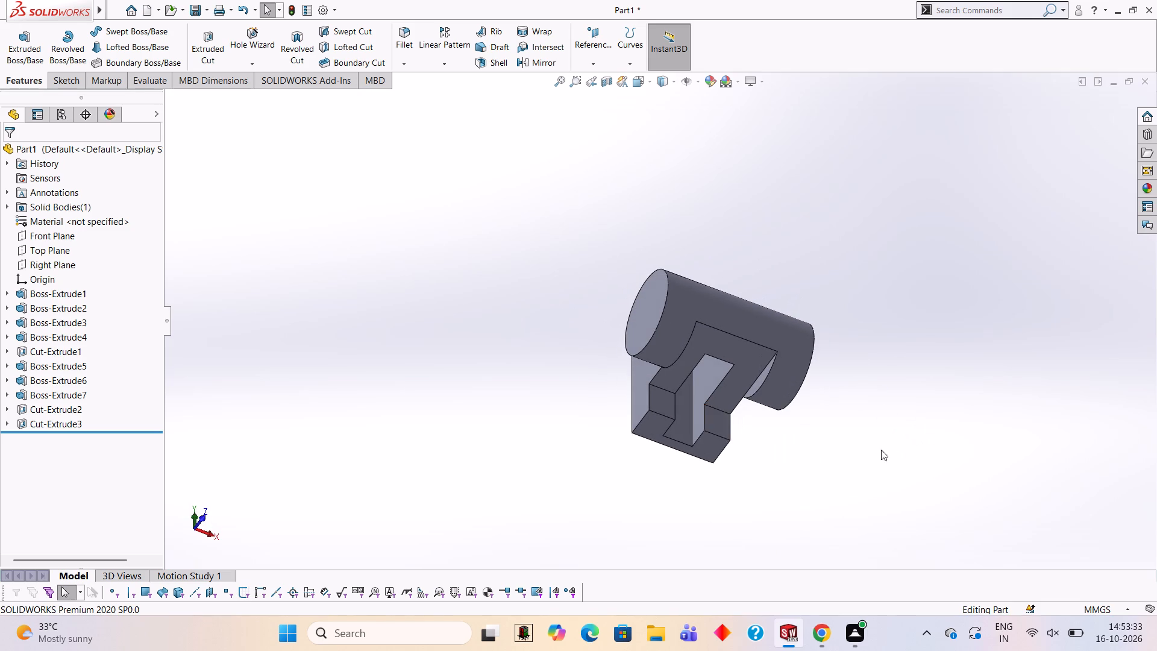
middle_drag(804, 324, 817, 496)
scroll(816, 496, down, 1)
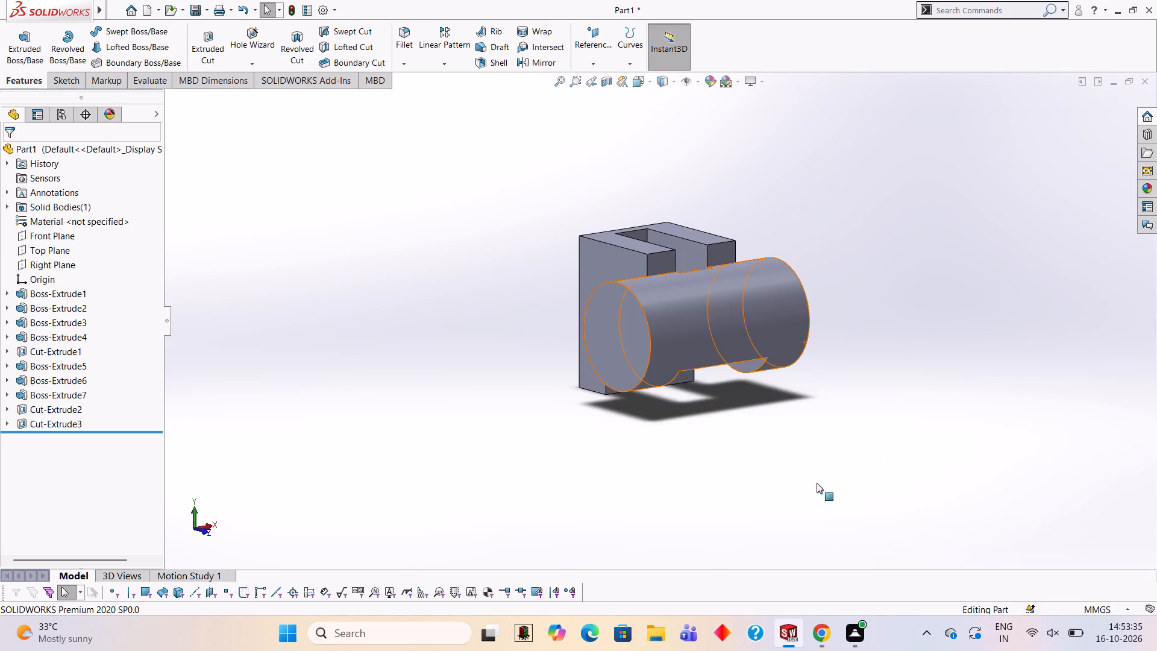
middle_drag(759, 289, 836, 454)
middle_drag(826, 272, 840, 292)
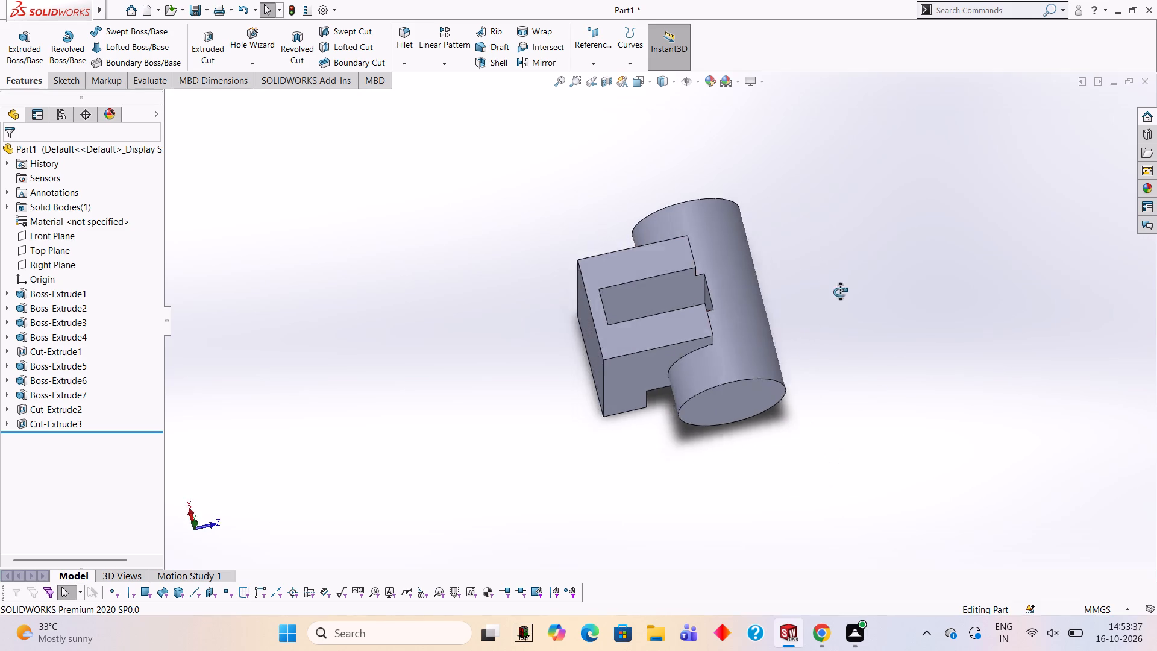
middle_drag(840, 292, 861, 361)
Sketch on the plate's slotted top face an 18 x 4 mm rectangle closing the slot's open end, from the arm ends to the slot's end edge.
click(640, 275)
click(900, 220)
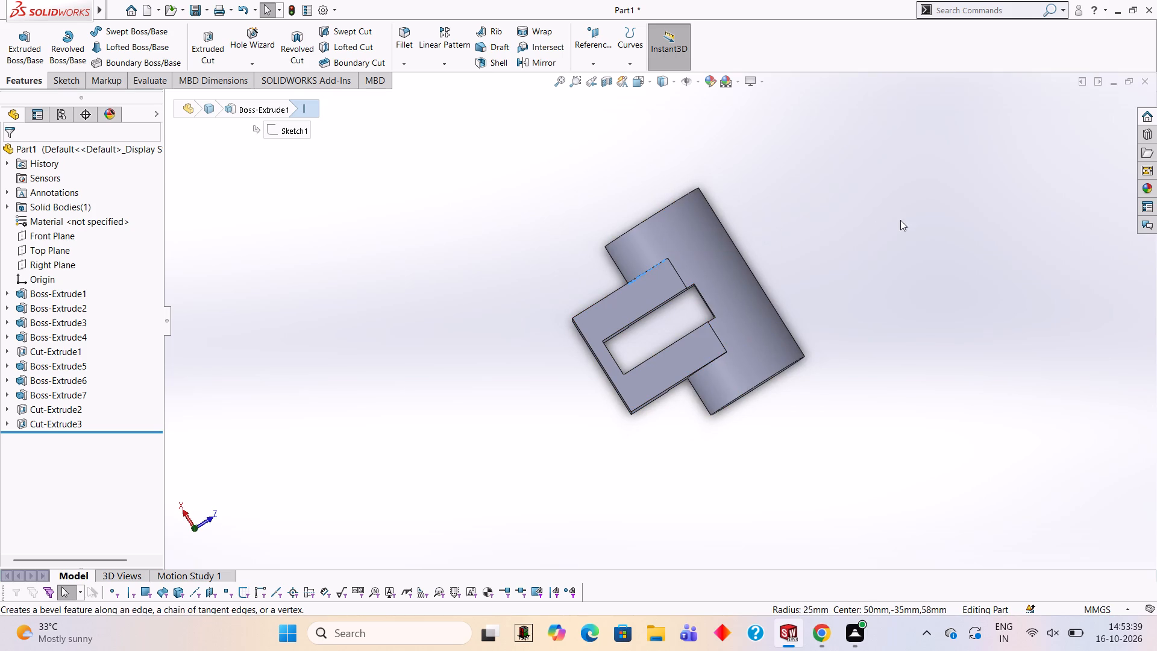
click(645, 279)
click(700, 244)
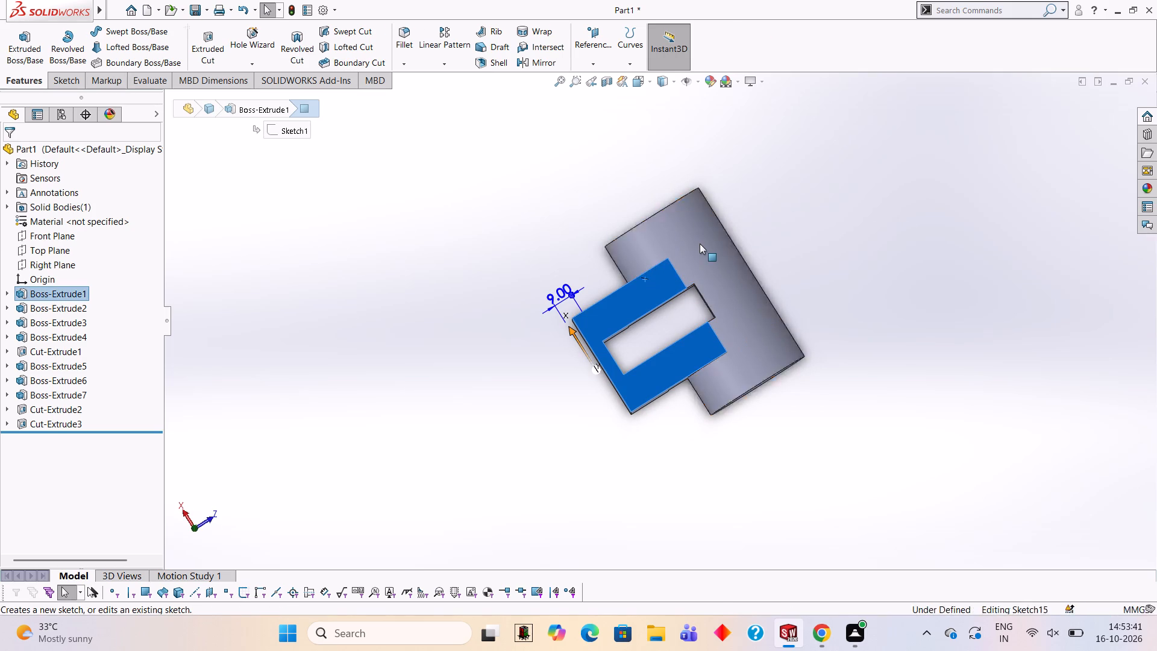
key(ctrl+8)
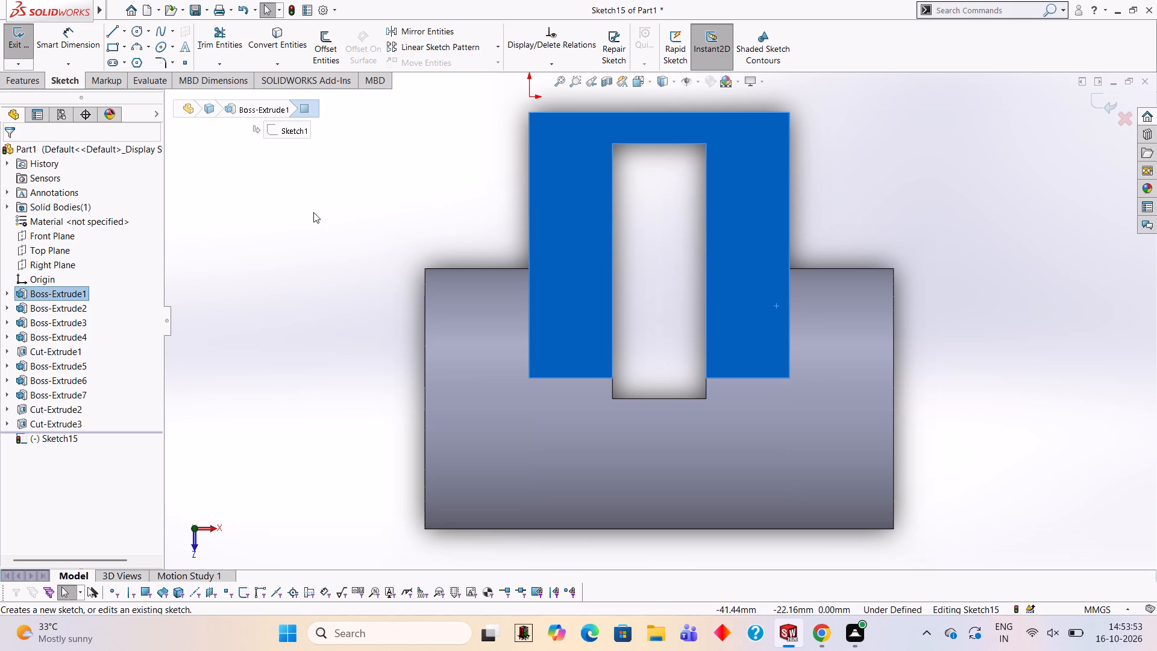
click(108, 33)
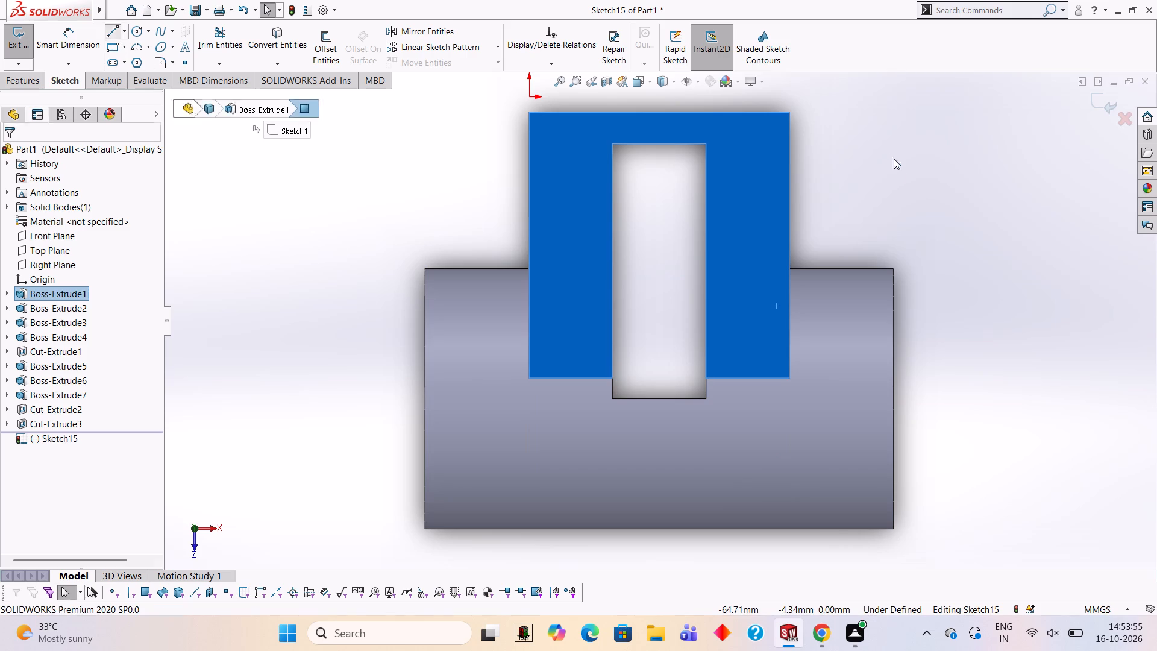
click(705, 146)
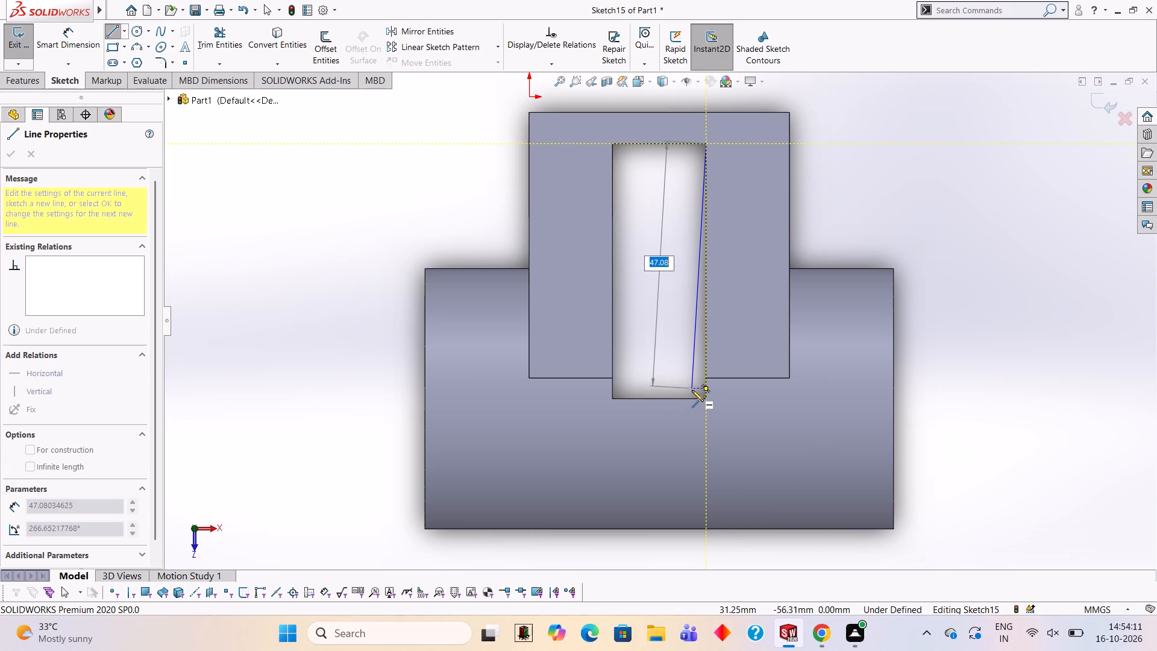
key(Escape)
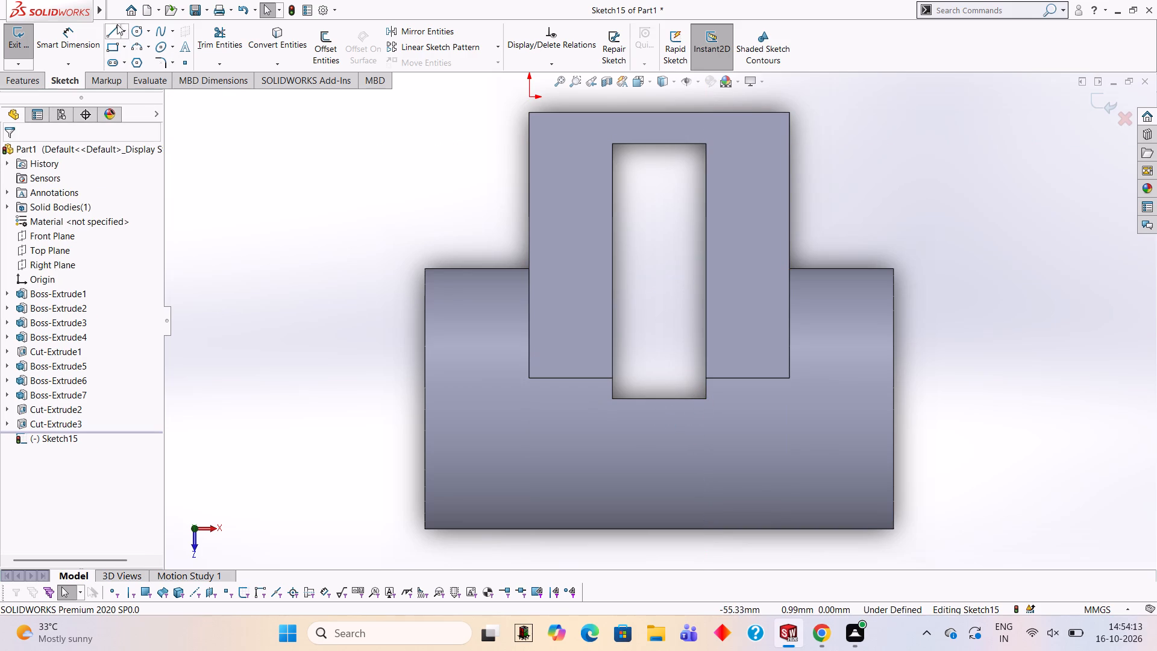
click(121, 34)
click(114, 33)
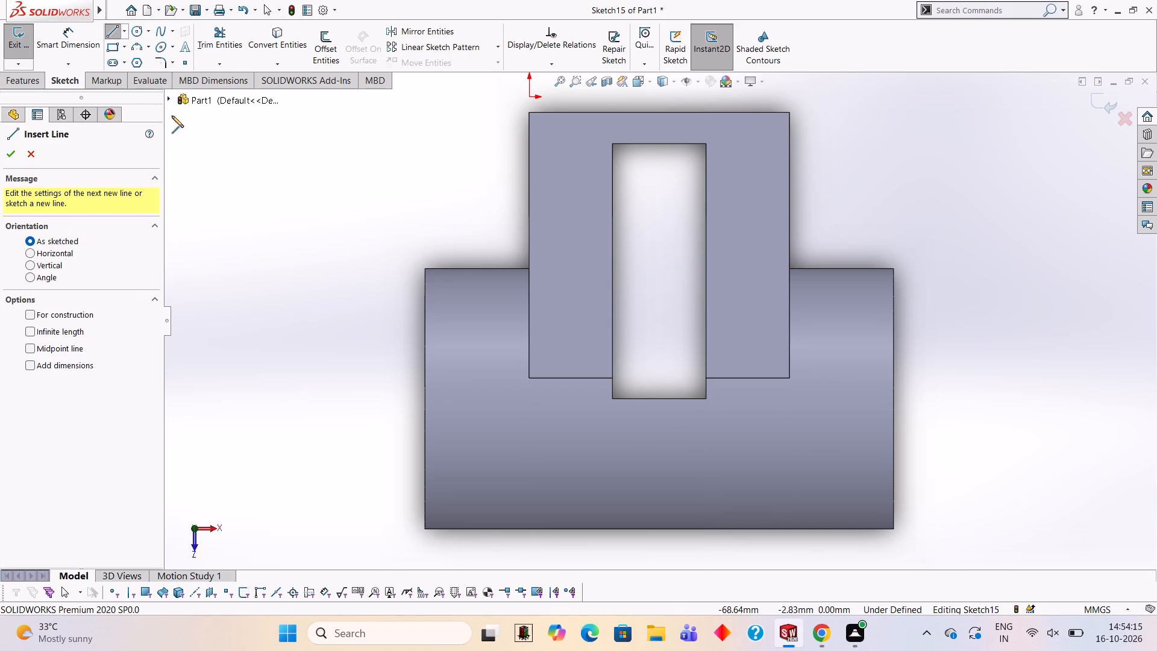
click(611, 377)
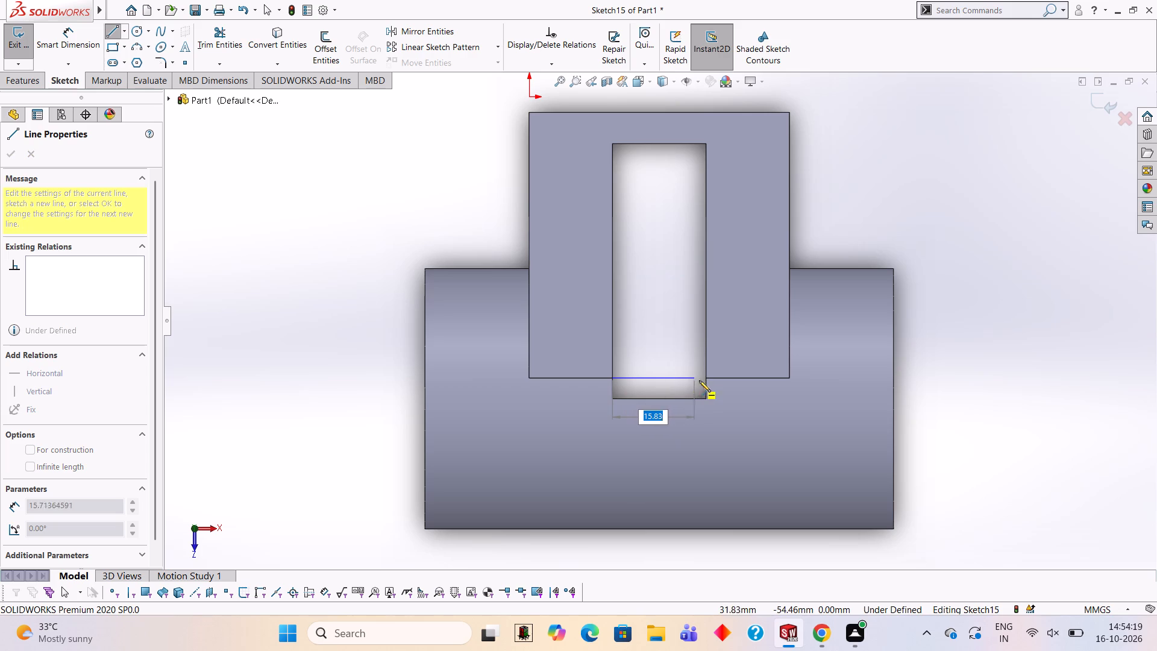
click(705, 377)
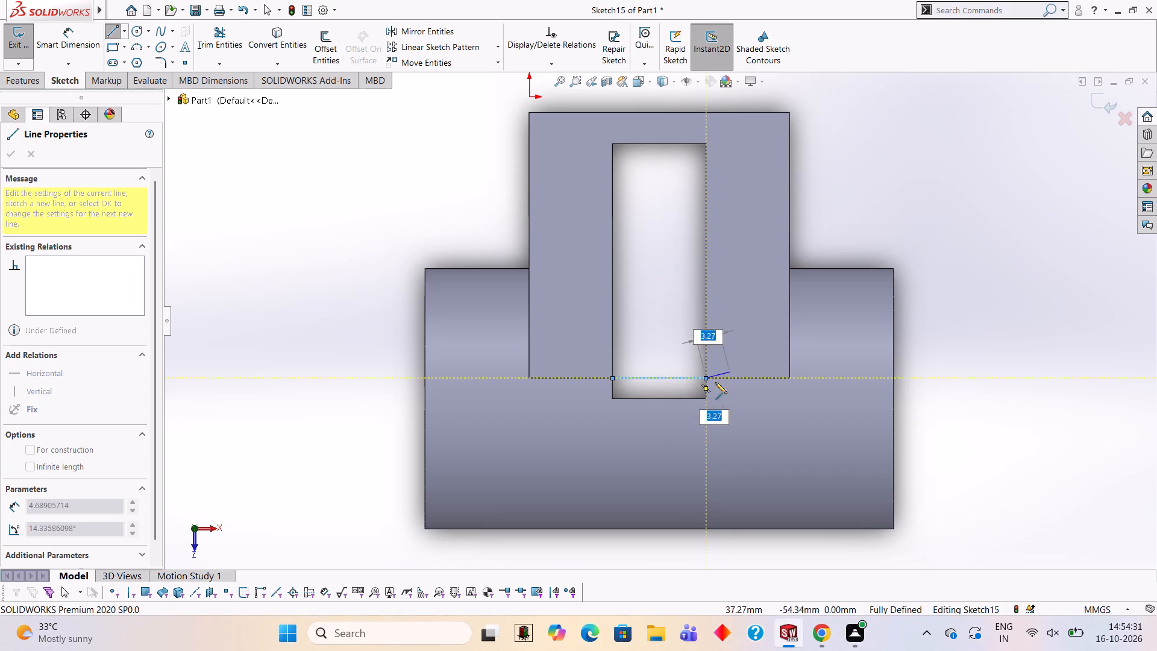
click(706, 398)
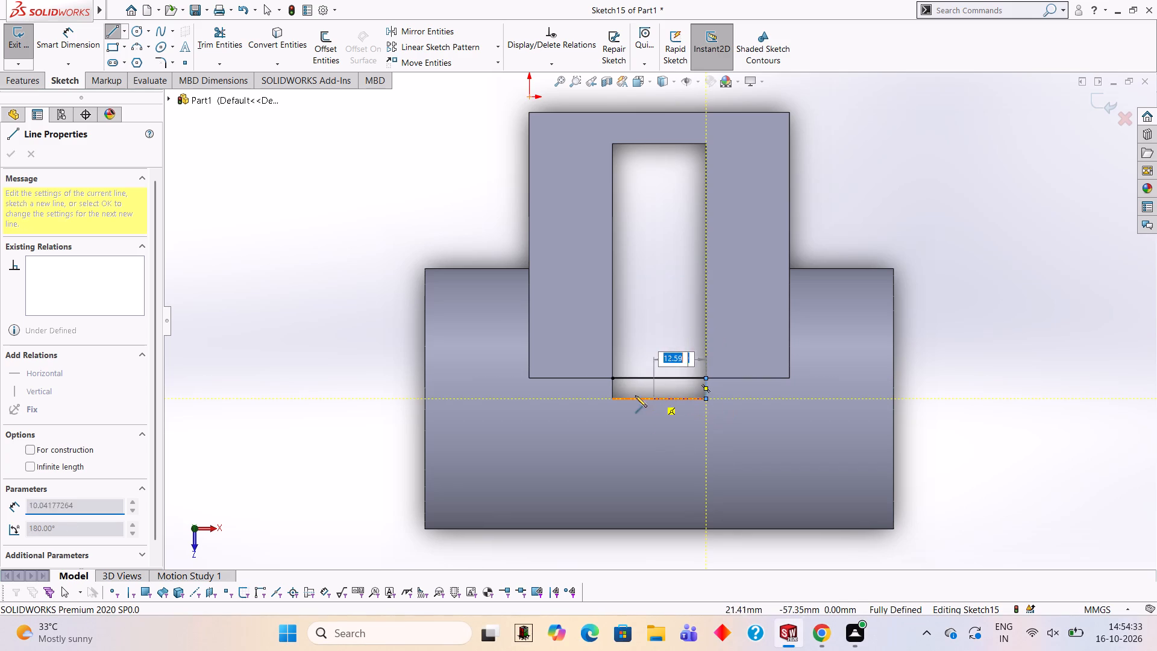
click(612, 398)
click(612, 379)
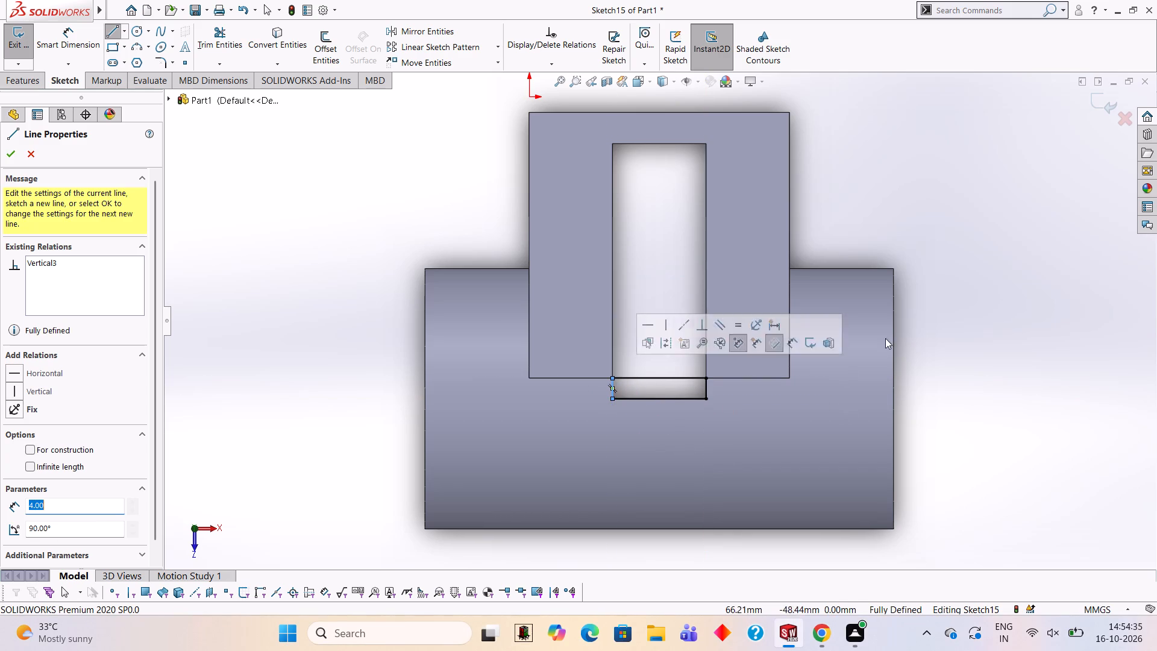
Set up a blind Boss-Extrude of the 18 x 4 mm rectangle, reversed downward through the cylinder, with a depth of 50 mm.
scroll(934, 332, up, 4)
middle_drag(964, 357, 892, 251)
middle_drag(757, 321, 806, 233)
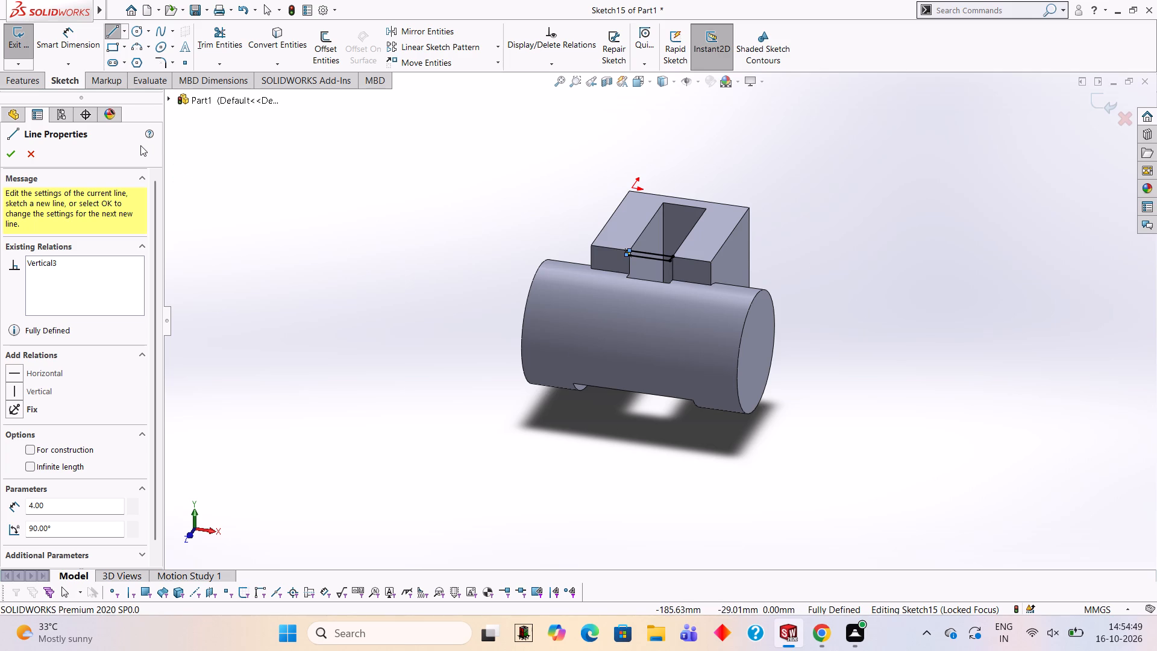
click(18, 78)
click(27, 57)
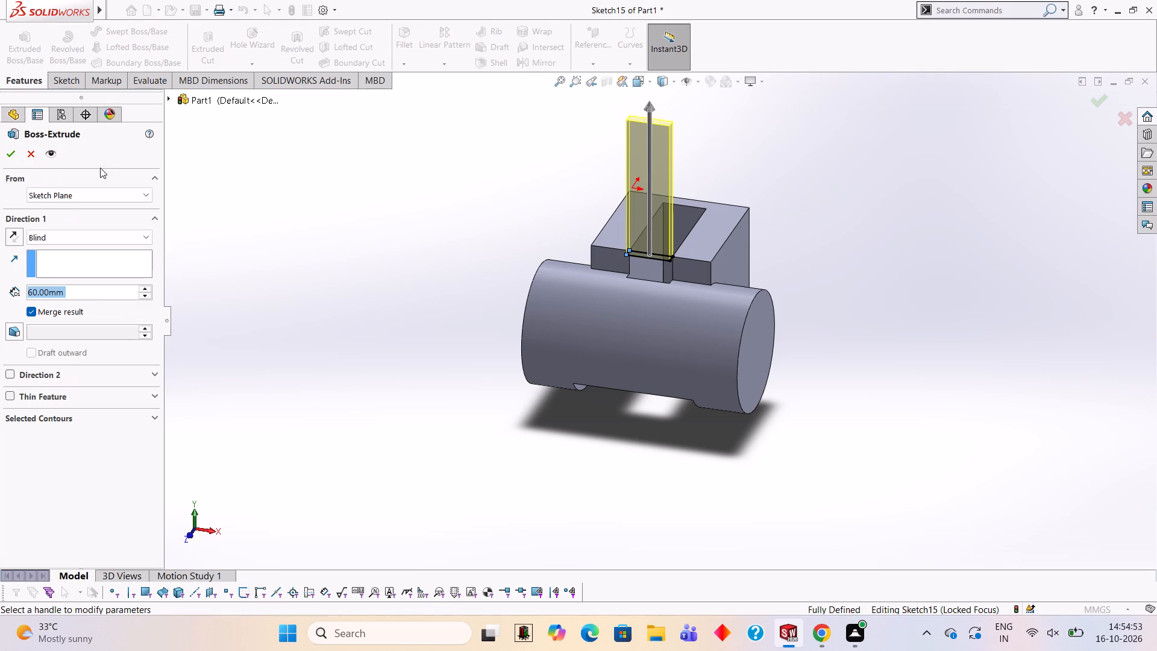
click(11, 229)
middle_drag(759, 413, 761, 253)
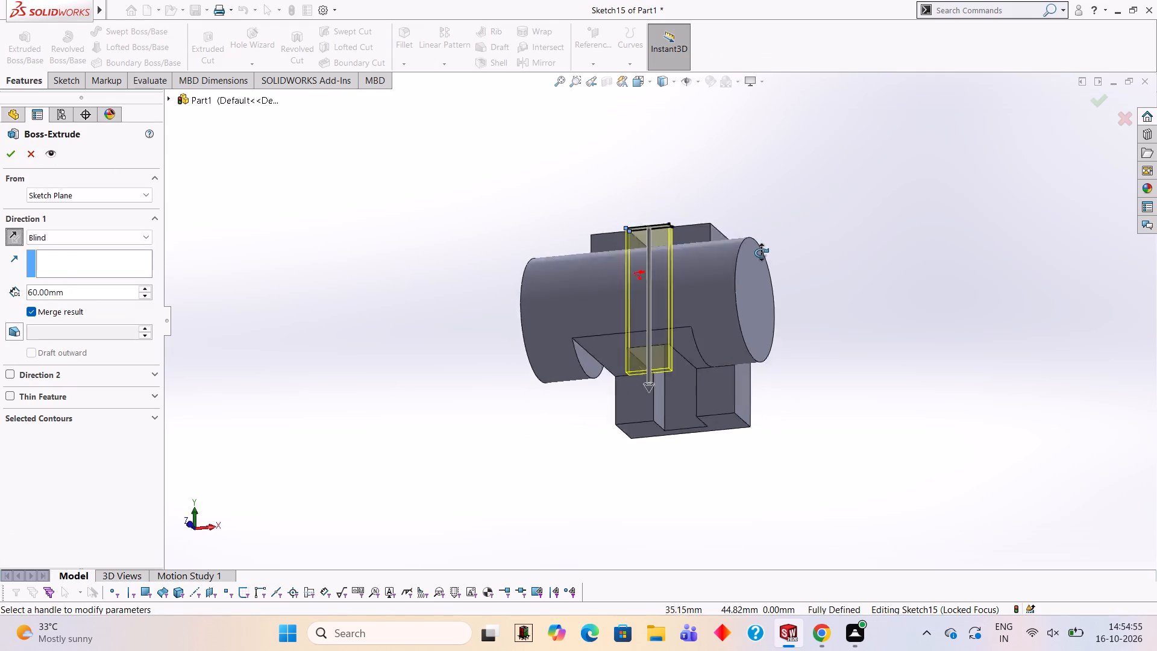
middle_drag(761, 253, 779, 288)
middle_drag(779, 289, 786, 308)
scroll(801, 306, down, 1)
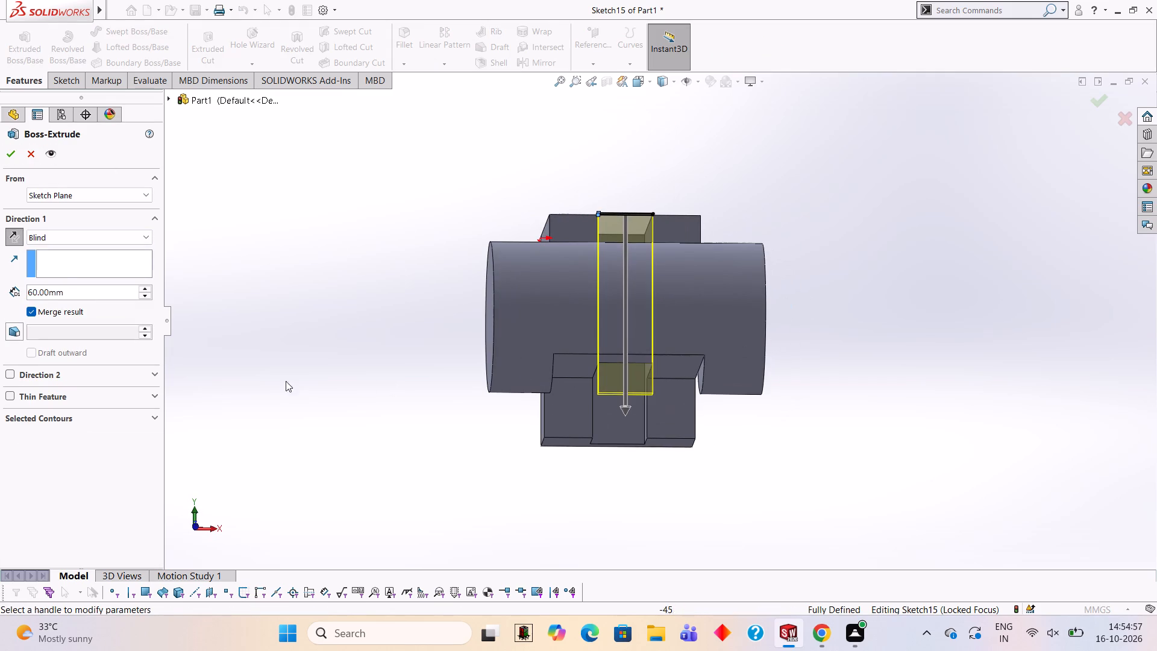
click(104, 289)
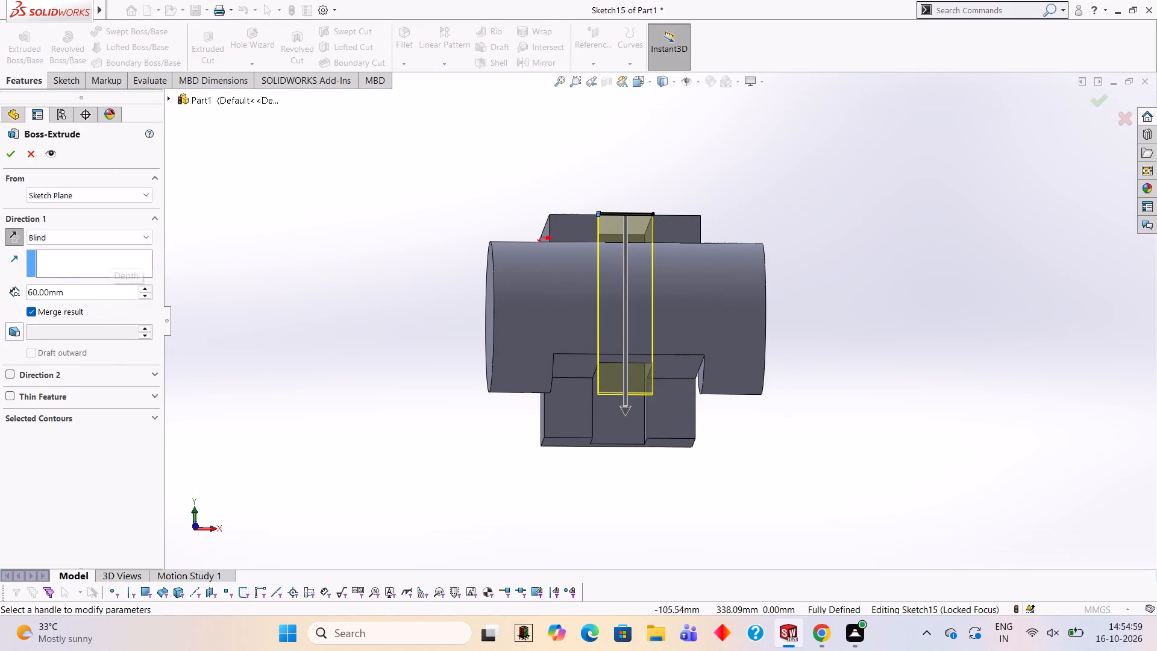
key(BackSpace)
key(BackSpace)
key(BackSpace)
key(BackSpace)
key(BackSpace)
key(BackSpace)
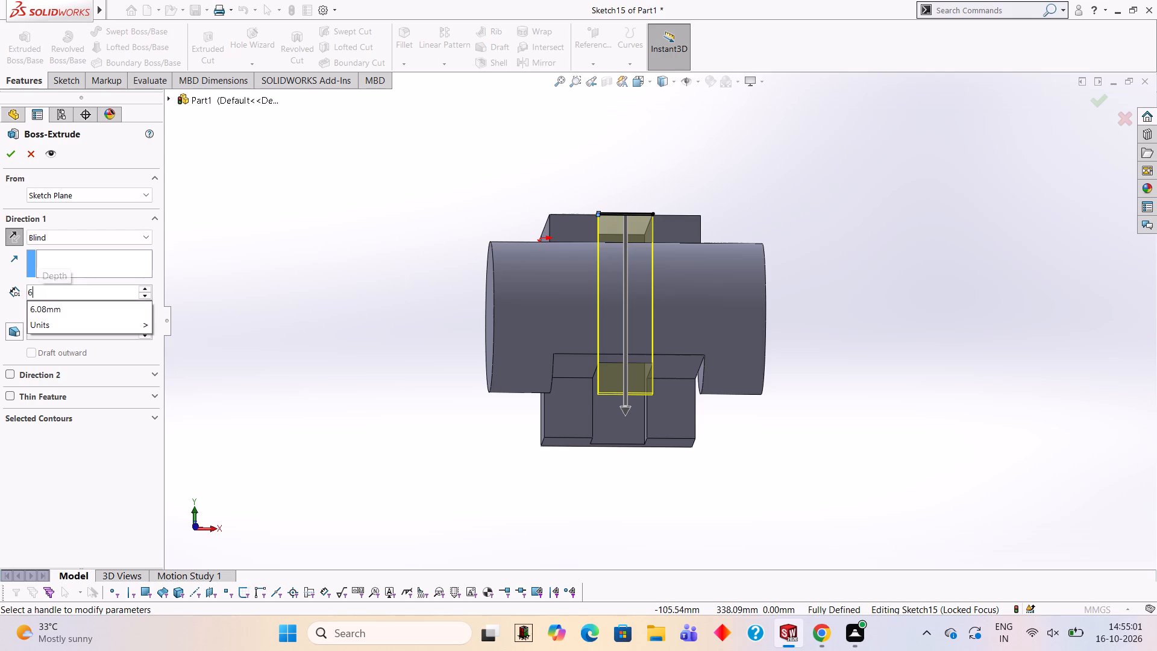
key(BackSpace)
text(40)
key(Return)
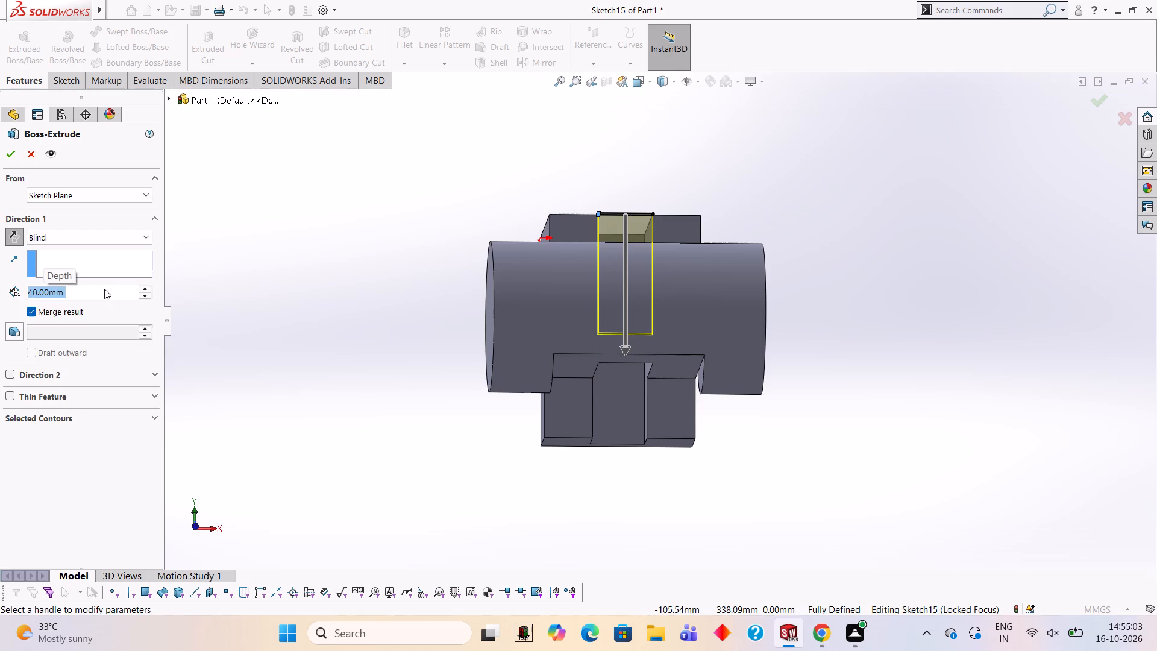
text(50)
key(Return)
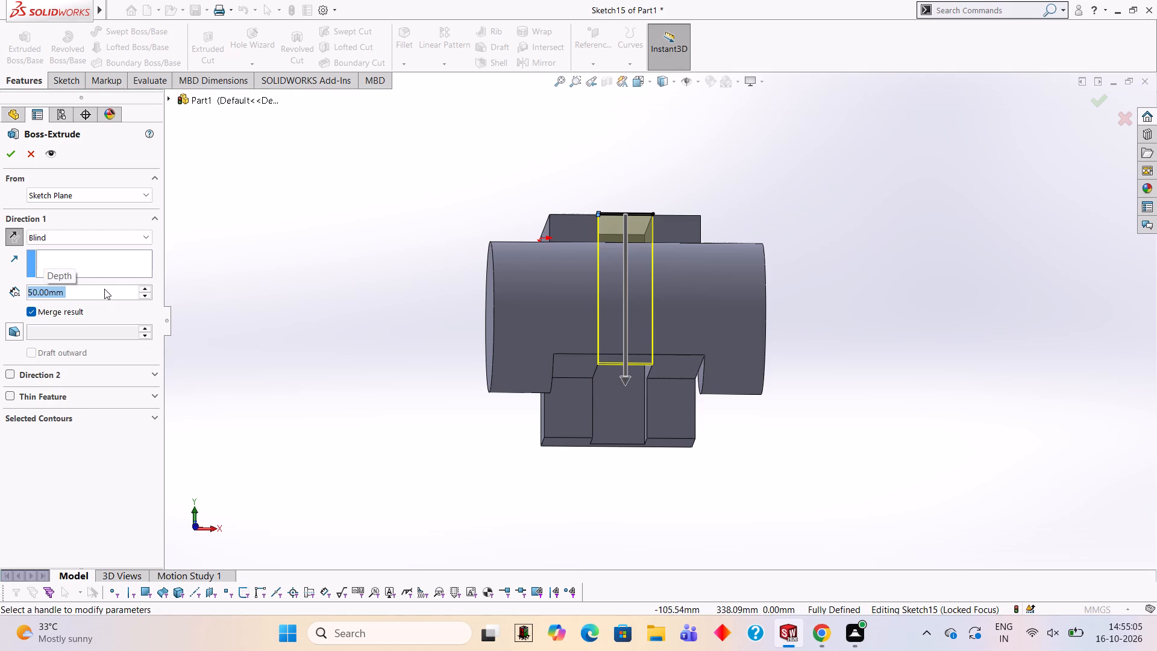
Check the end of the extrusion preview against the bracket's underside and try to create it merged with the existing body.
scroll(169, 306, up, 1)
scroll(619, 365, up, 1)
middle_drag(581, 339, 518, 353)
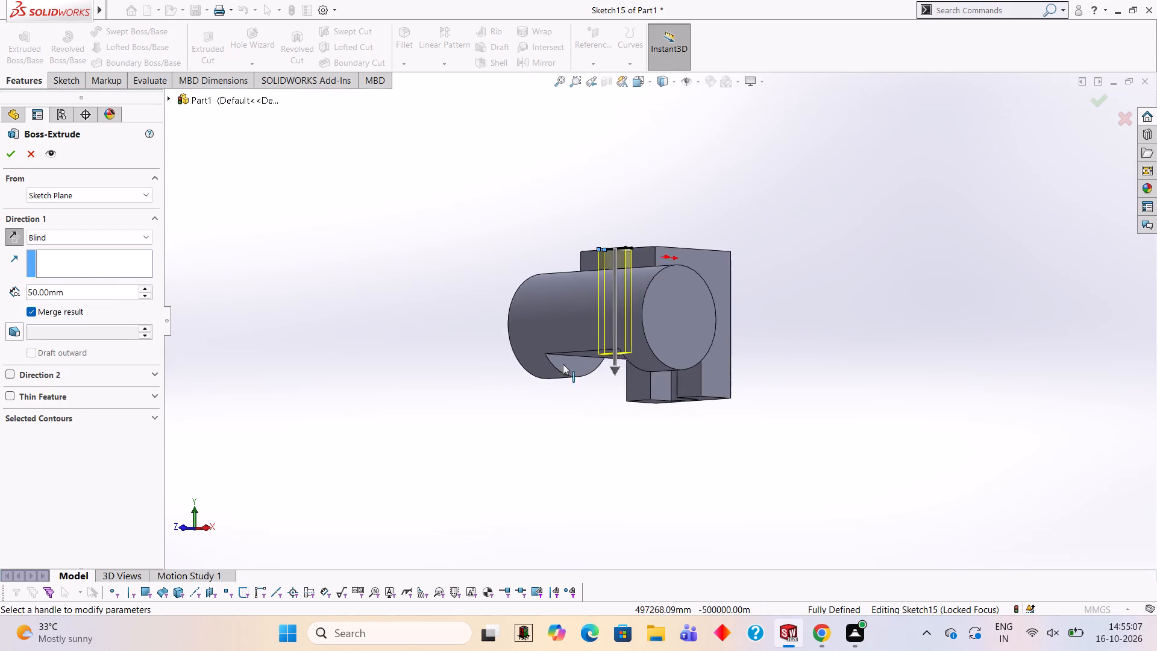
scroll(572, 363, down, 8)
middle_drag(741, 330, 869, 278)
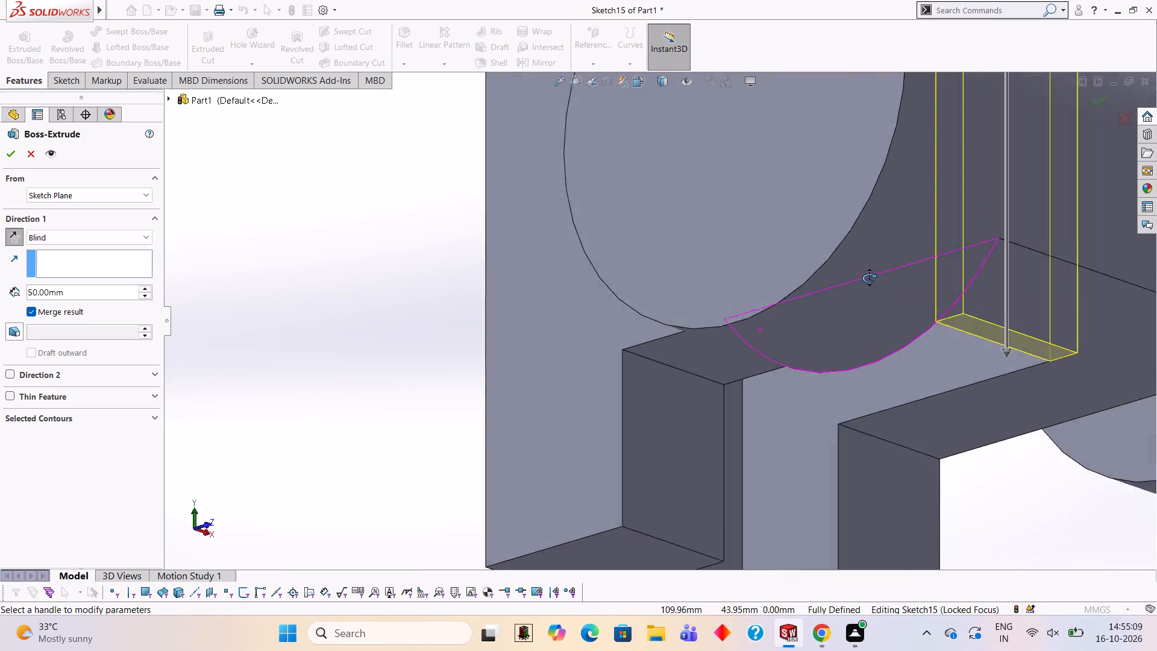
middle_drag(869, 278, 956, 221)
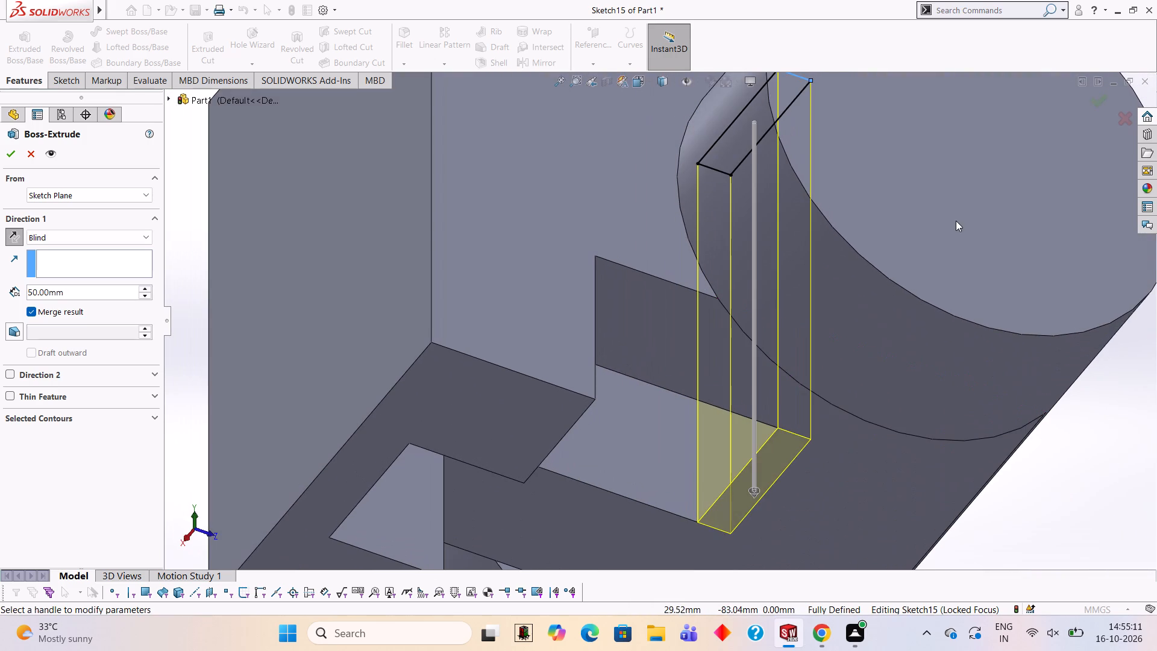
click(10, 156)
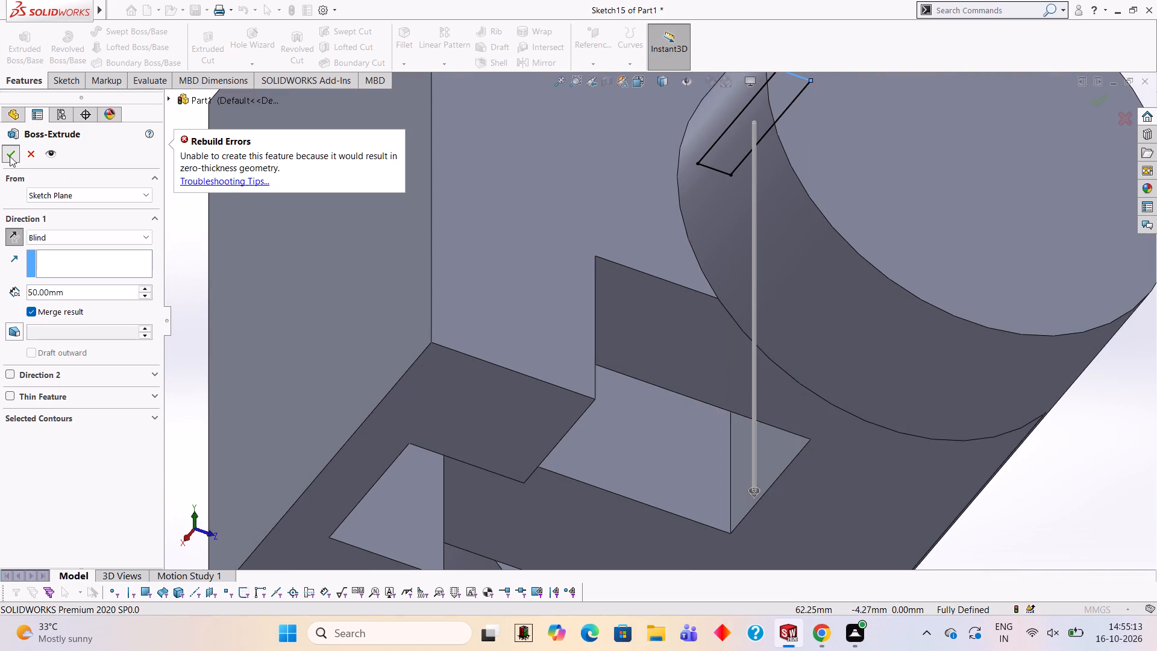
Turn off Merge result and create the 50 mm extrusion as a separate body.
click(328, 288)
scroll(639, 300, up, 4)
middle_drag(711, 308, 609, 385)
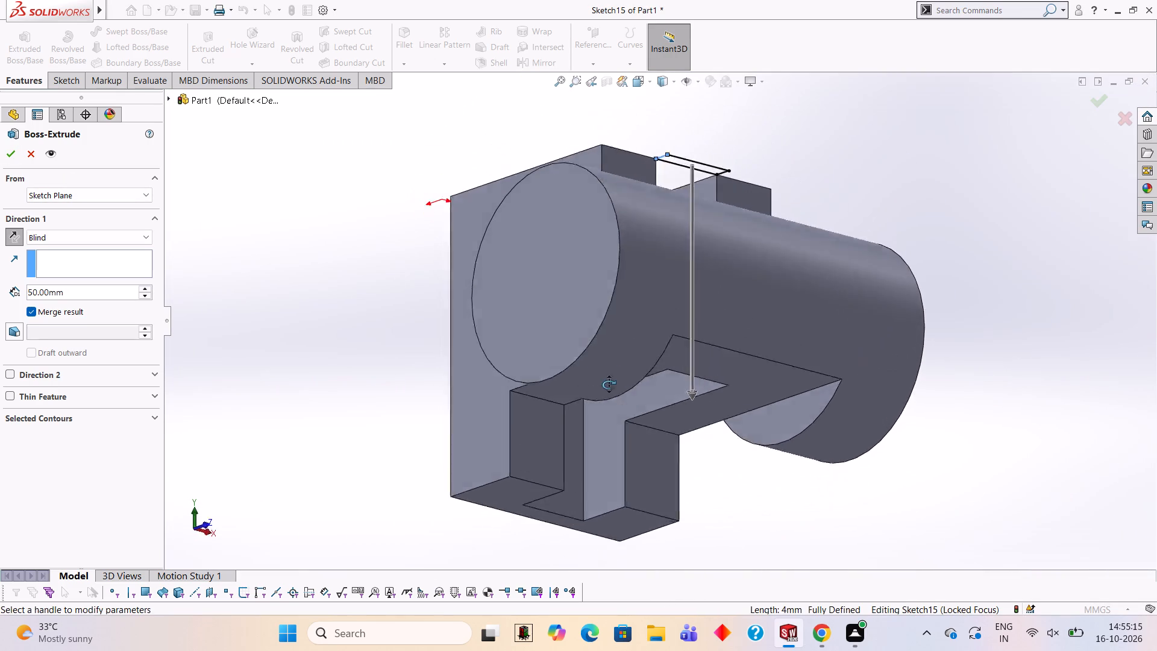
middle_drag(609, 385, 601, 420)
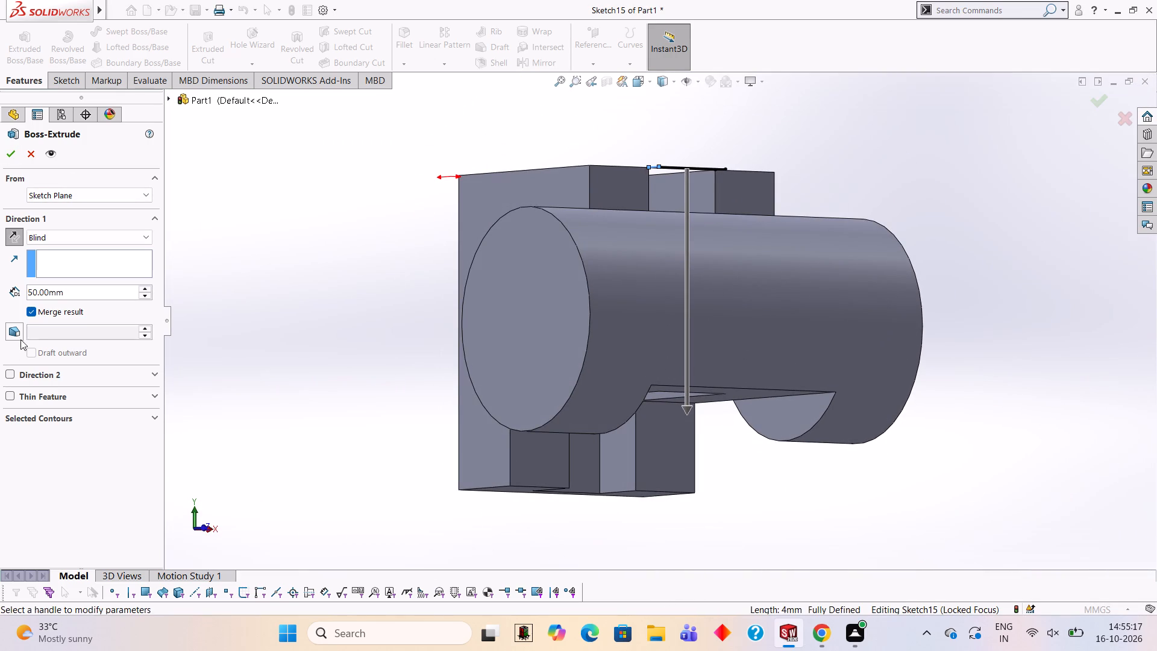
click(43, 315)
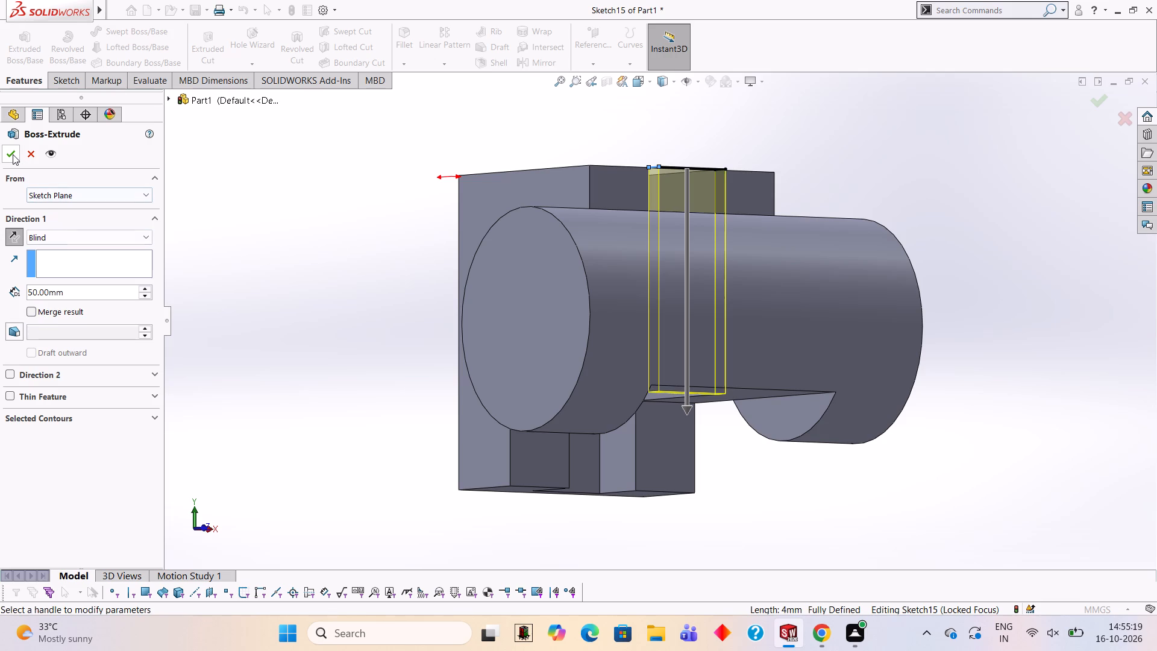
click(13, 154)
click(314, 302)
Examine the new block at the slot's open end against the arms and cylinder from above.
middle_drag(611, 260, 610, 288)
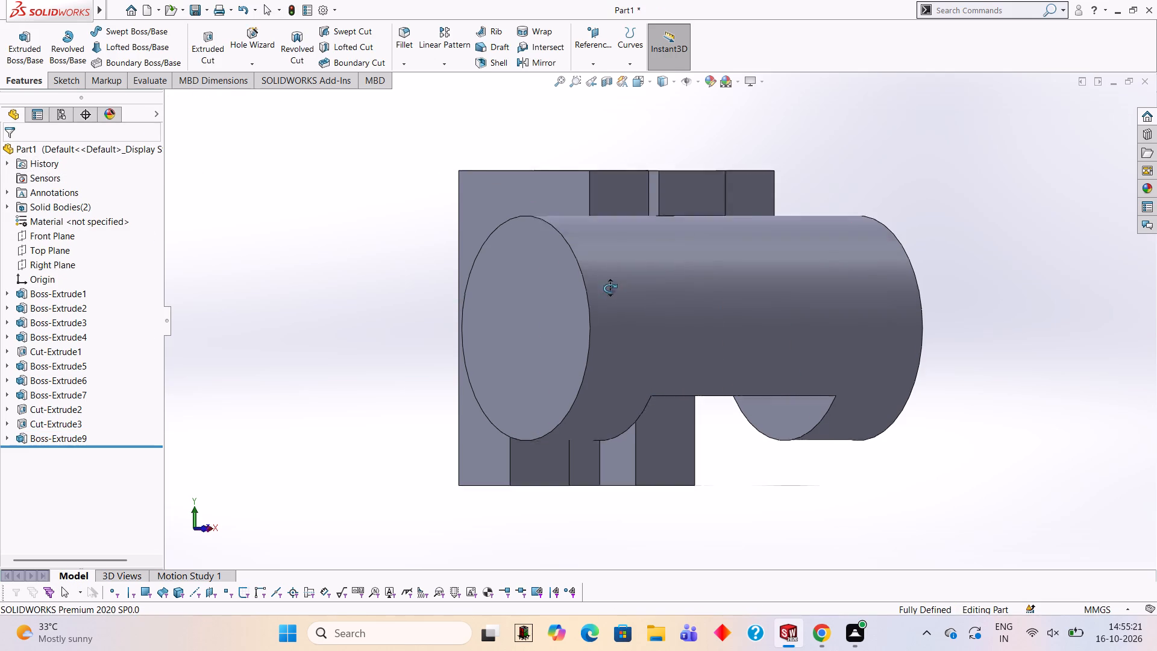
middle_drag(610, 288, 606, 468)
scroll(747, 386, up, 2)
middle_drag(751, 370, 730, 412)
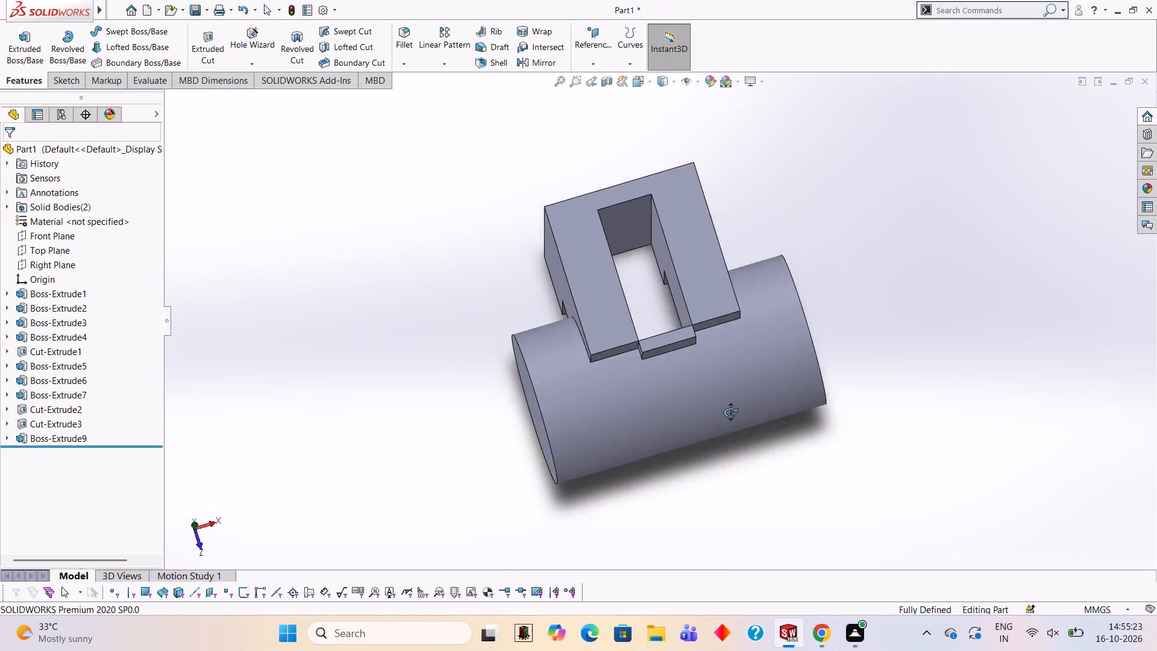
middle_drag(730, 412, 683, 414)
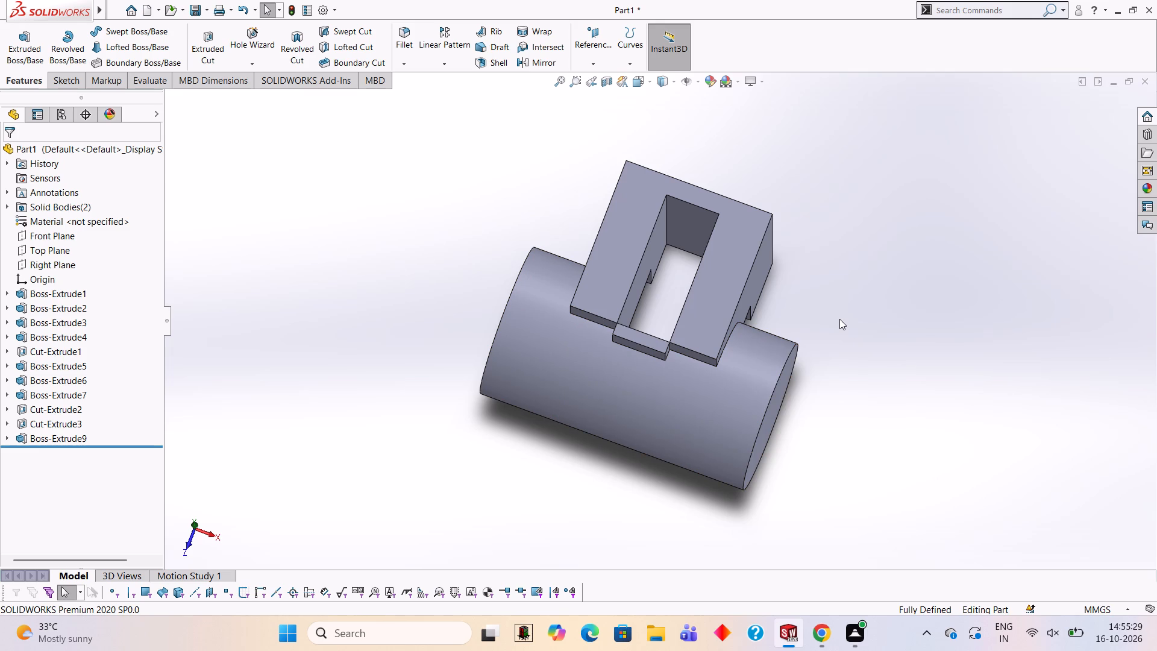
scroll(630, 383, down, 3)
scroll(644, 290, up, 3)
scroll(719, 207, down, 2)
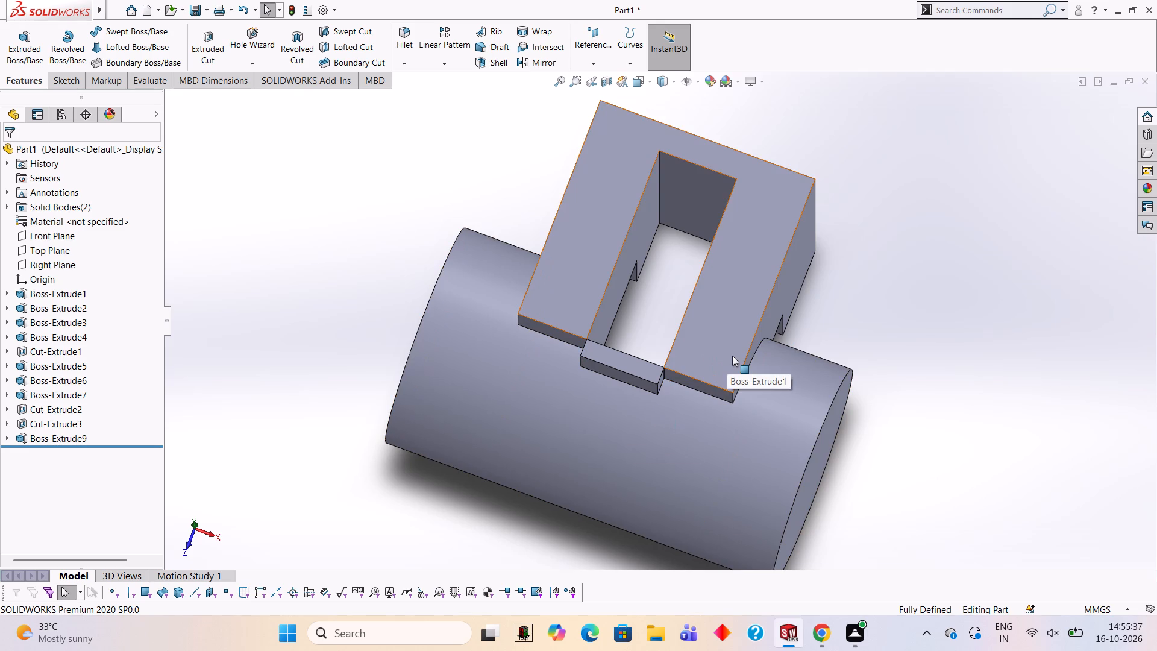
Undo the separate-body 50 mm extrusion at the slot's open end, returning to the block's sketch.
key(ctrl+z)
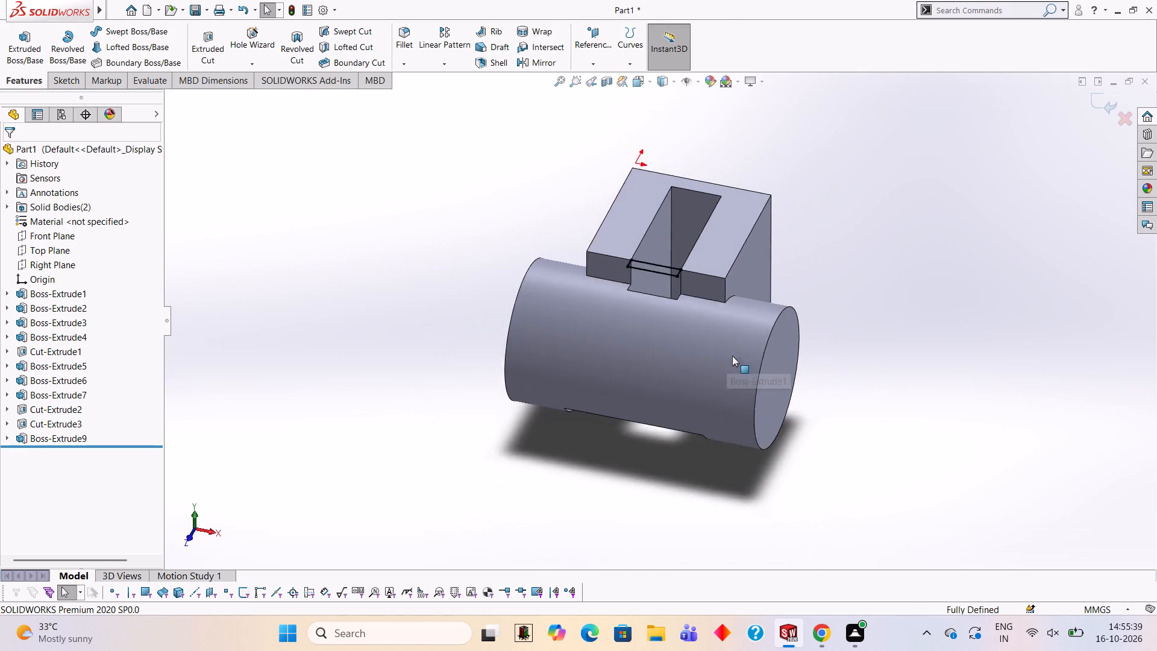
scroll(672, 258, up, 2)
middle_drag(669, 244, 657, 409)
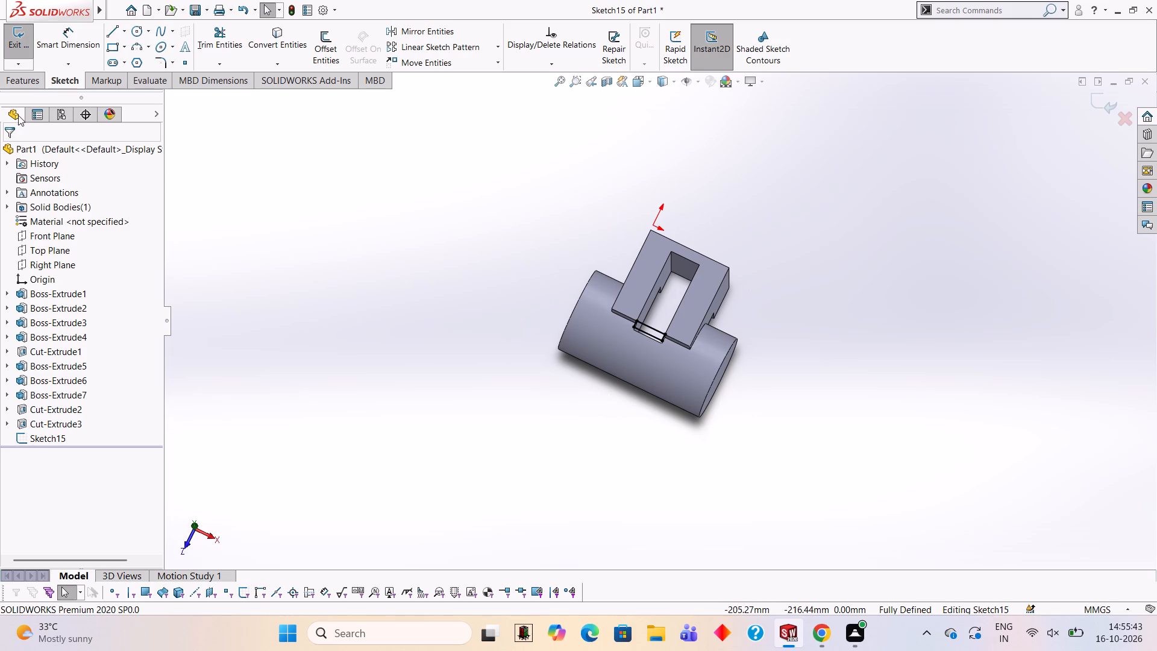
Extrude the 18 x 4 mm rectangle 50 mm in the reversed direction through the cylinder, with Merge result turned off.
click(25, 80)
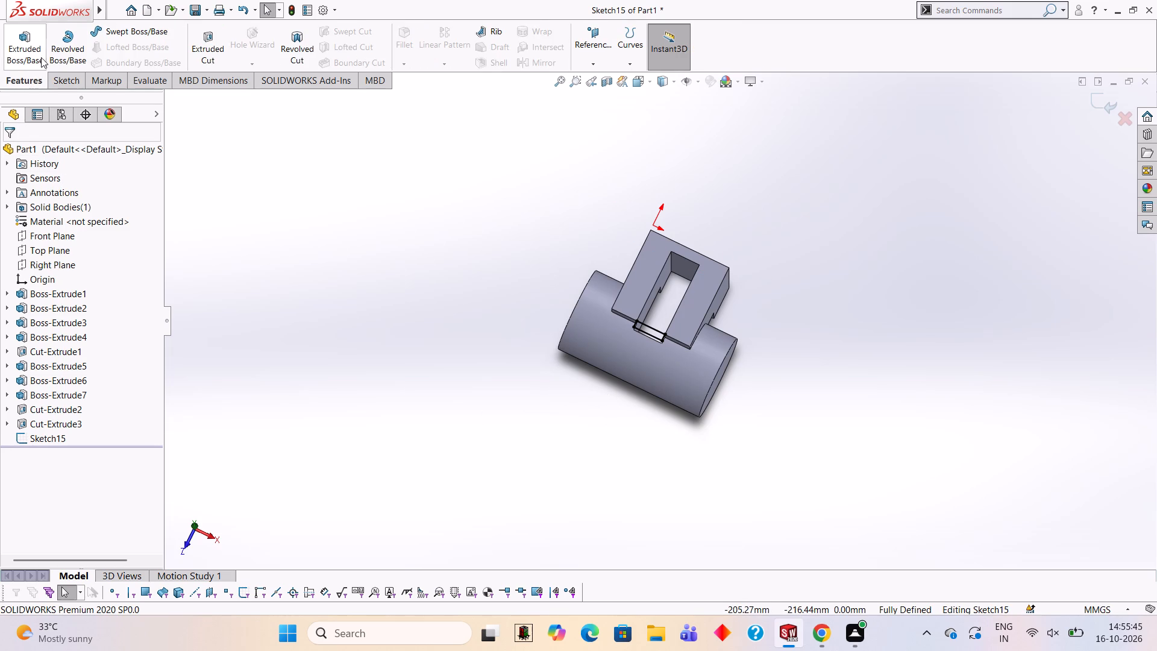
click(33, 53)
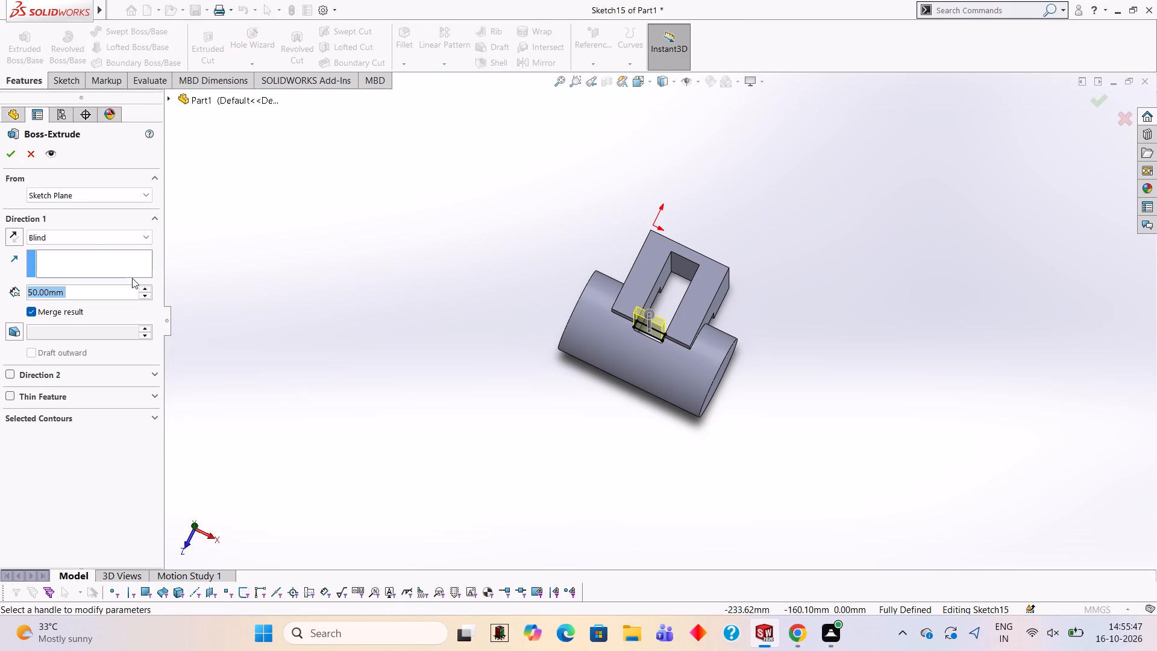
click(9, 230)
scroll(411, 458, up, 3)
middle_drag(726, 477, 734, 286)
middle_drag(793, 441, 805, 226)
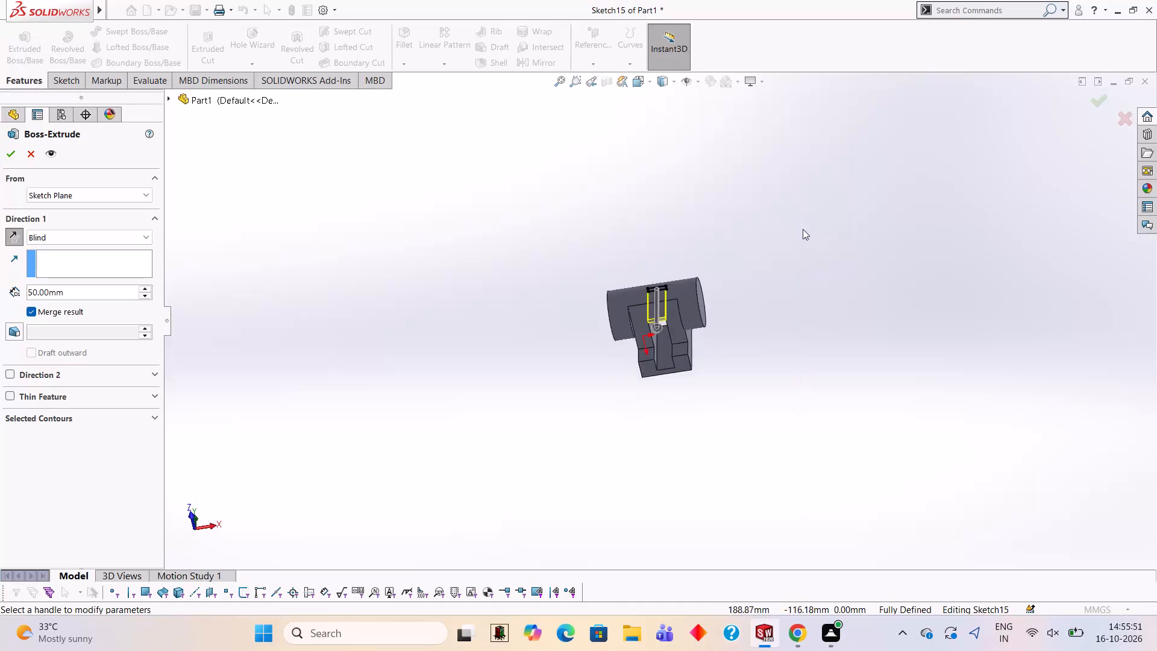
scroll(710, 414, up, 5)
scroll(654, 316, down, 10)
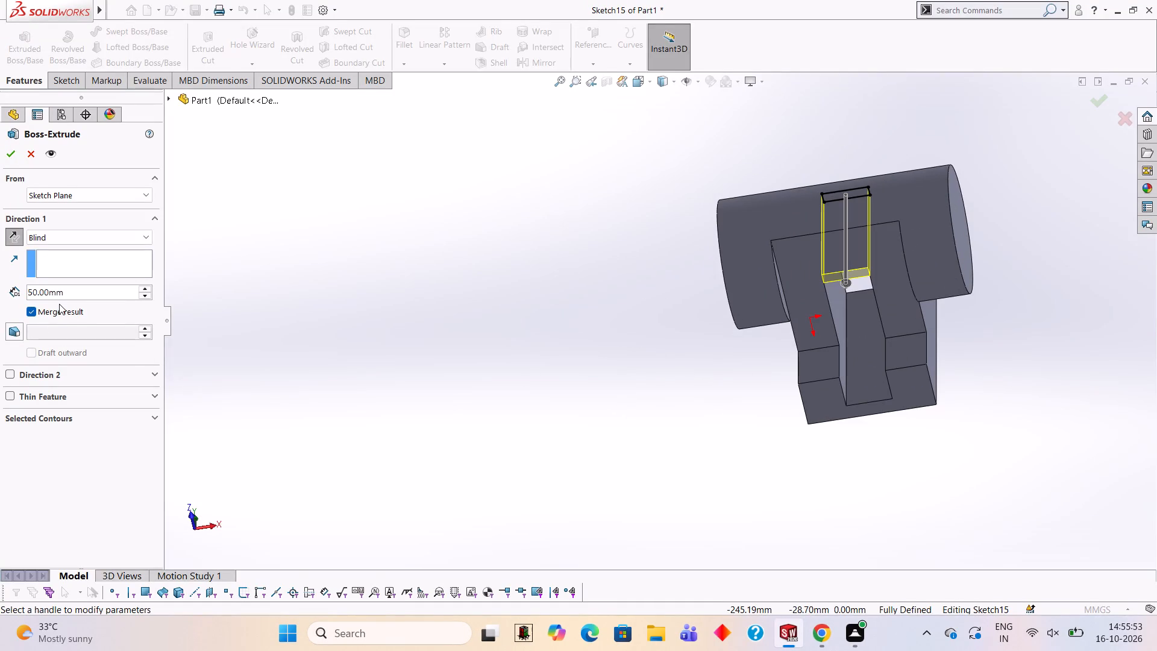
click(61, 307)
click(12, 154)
Examine the new block from below where it meets the slot opening and the bracket's underside.
click(436, 310)
middle_drag(748, 382, 770, 333)
scroll(794, 294, down, 8)
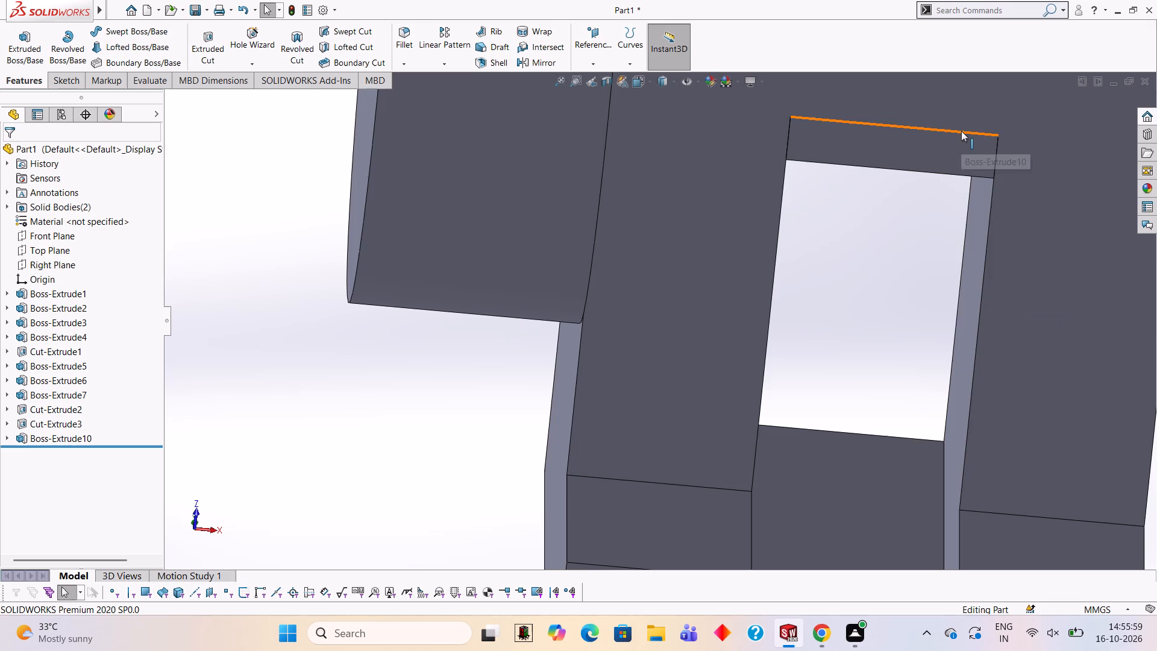
scroll(989, 235, up, 3)
scroll(989, 241, down, 4)
scroll(962, 313, up, 4)
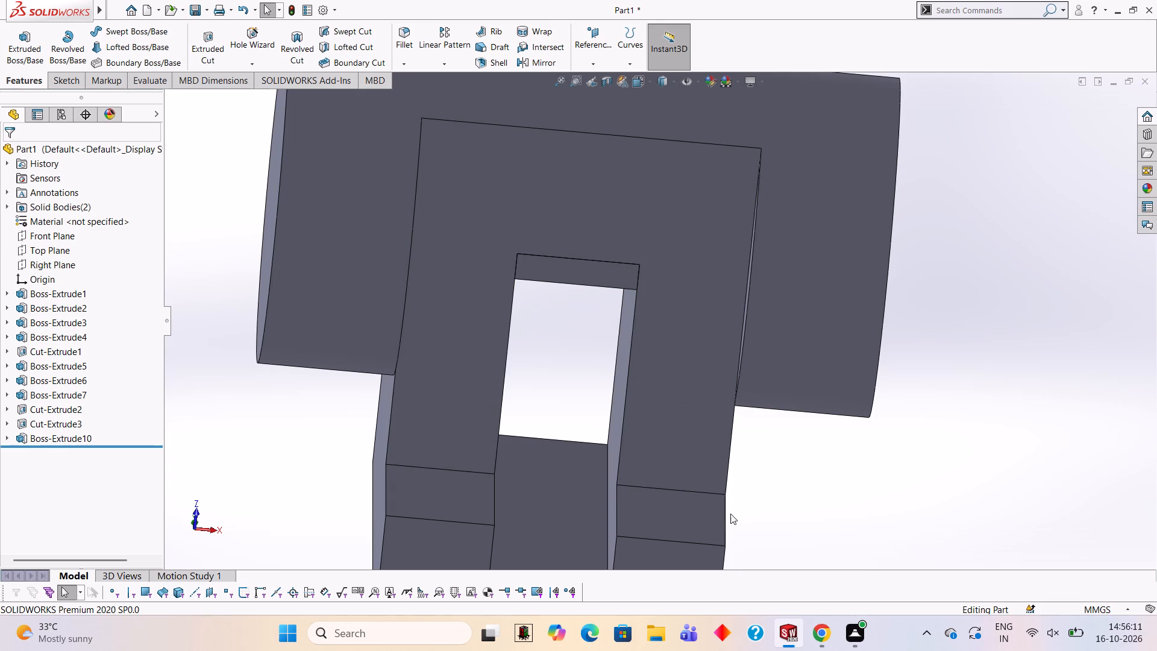
scroll(743, 377, up, 2)
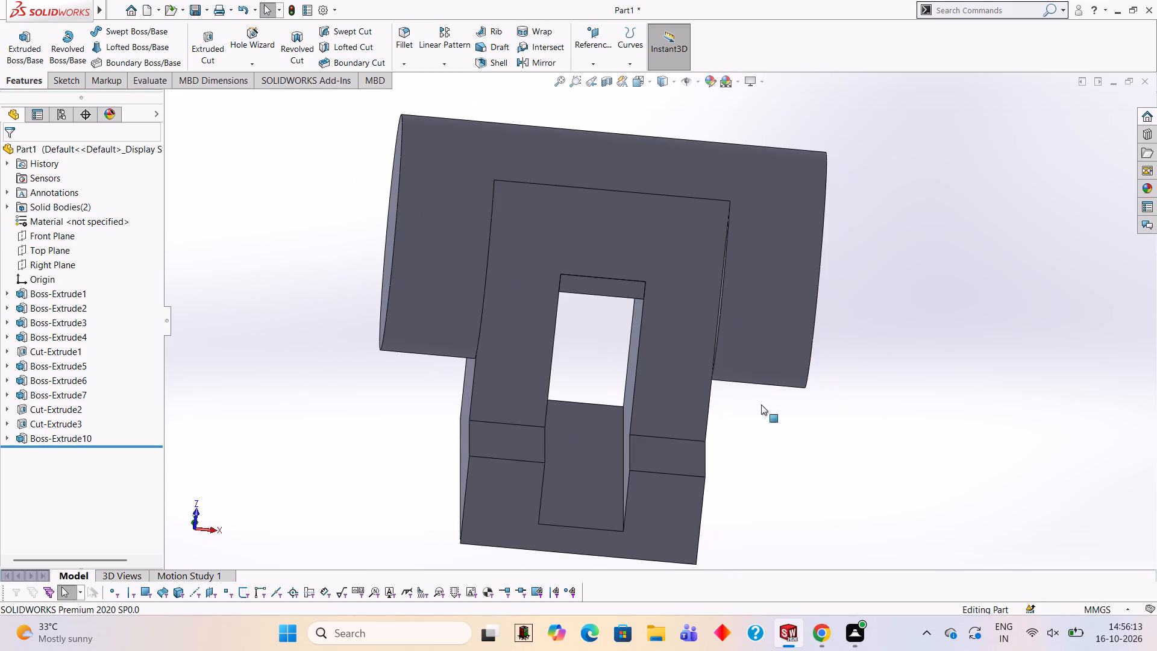
Undo the block extrusion, its rectangle sketch and the last slot cut, back to the cut's sketch on the underside.
key(ctrl+z)
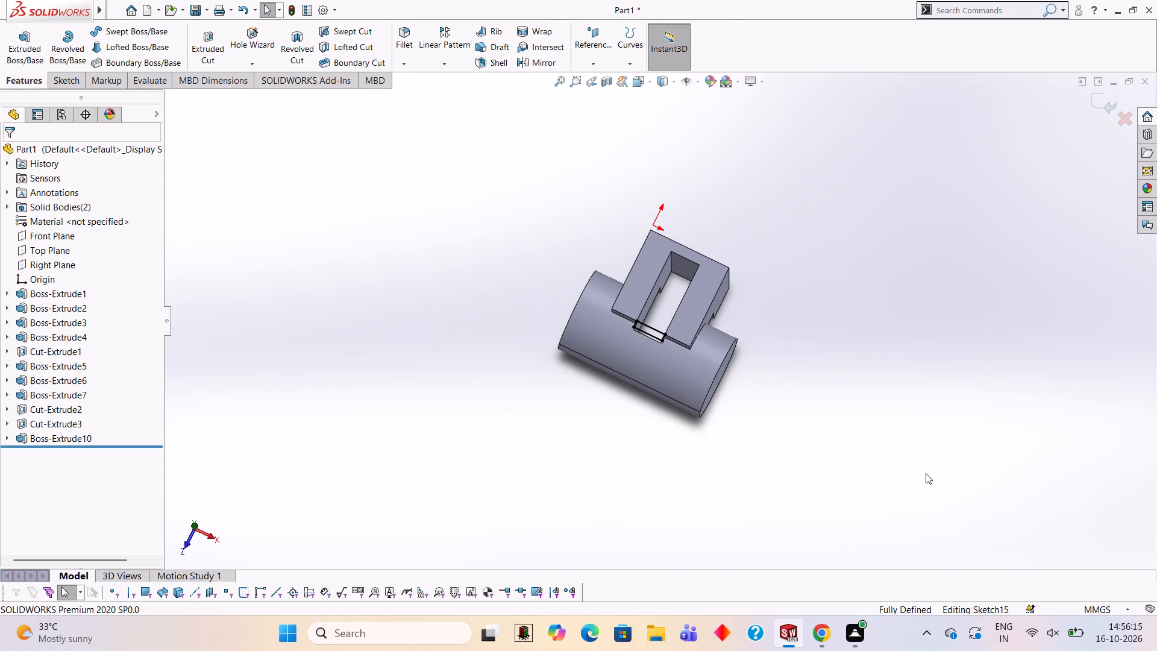
key(ctrl+z)
key(ctrl+z)
key(ctrl+z)
key(ctrl+z)
key(ctrl+z)
key(ctrl+z)
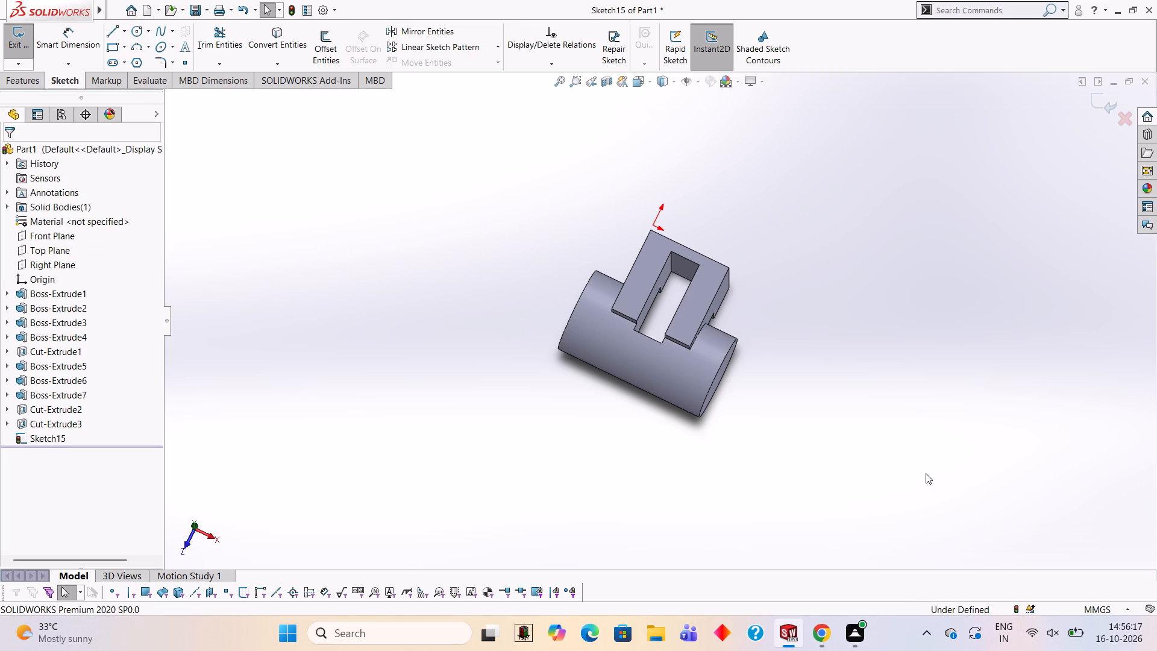
key(ctrl+z)
key(ctrl+z)
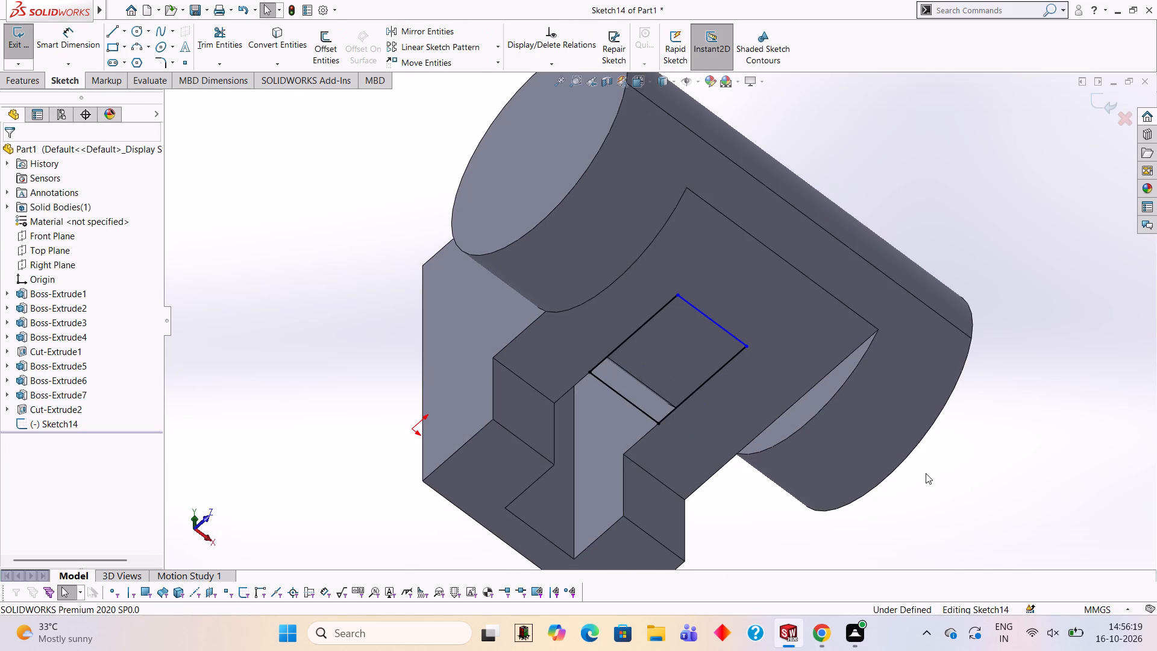
Undo the lines of the slot-cut rectangle on the bracket's underside and exit the emptied sketch.
key(Escape)
scroll(769, 379, up, 3)
key(Escape)
scroll(779, 392, up, 2)
middle_drag(777, 387, 733, 246)
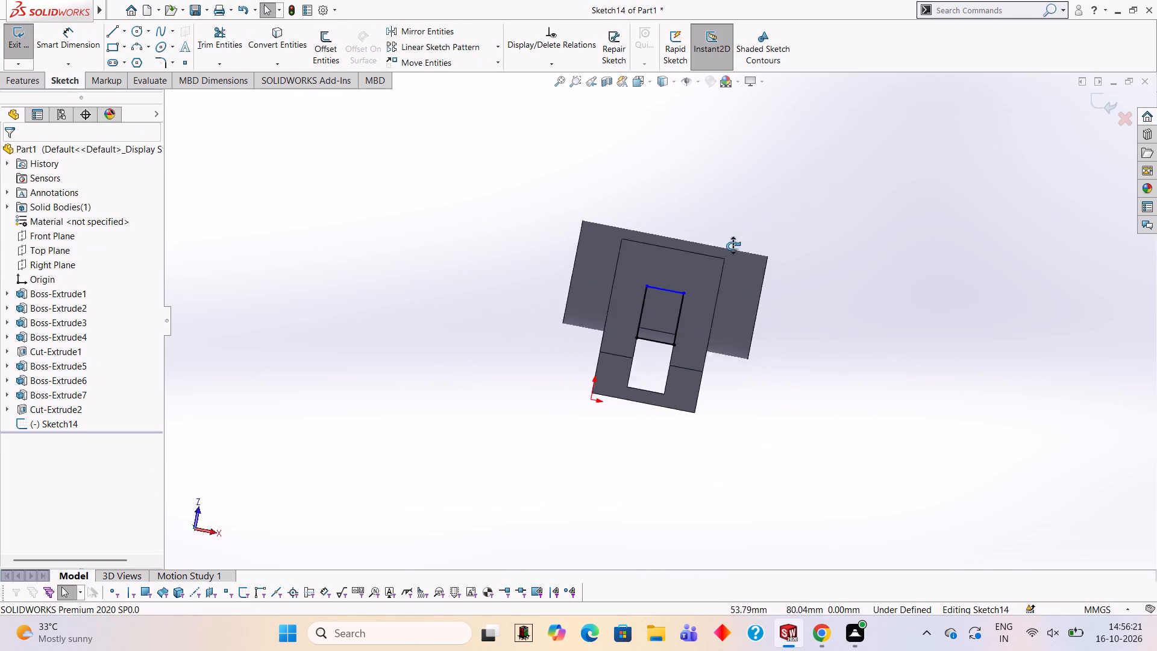
middle_drag(733, 246, 726, 231)
scroll(707, 315, down, 3)
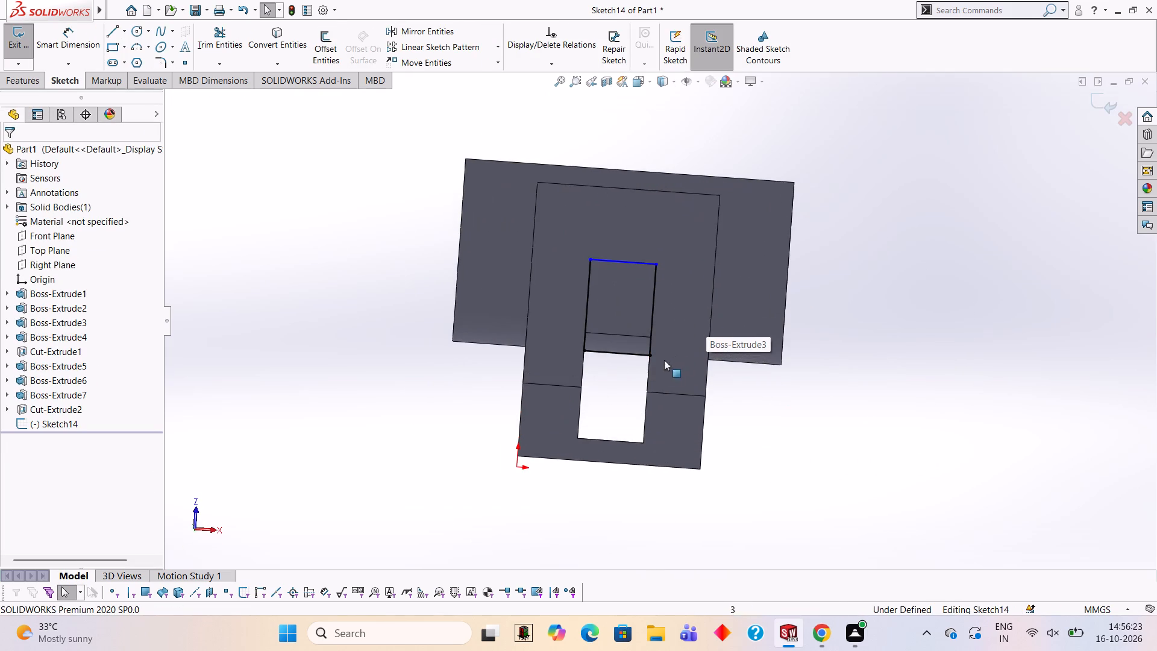
scroll(651, 372, down, 3)
scroll(649, 363, up, 2)
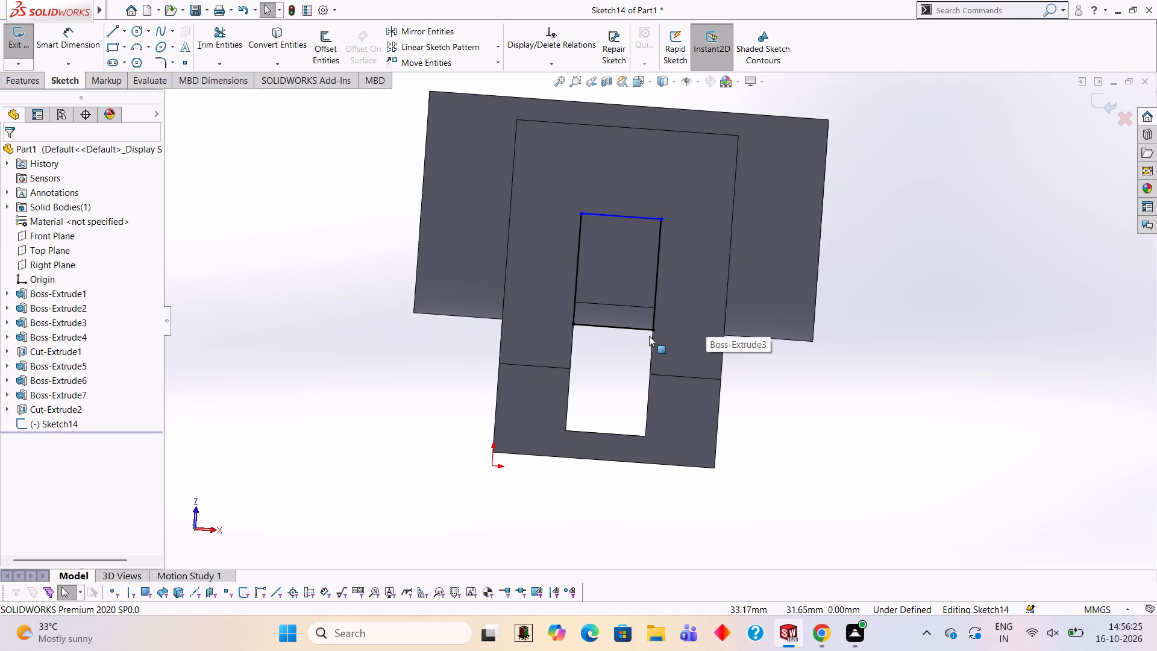
key(ctrl+z)
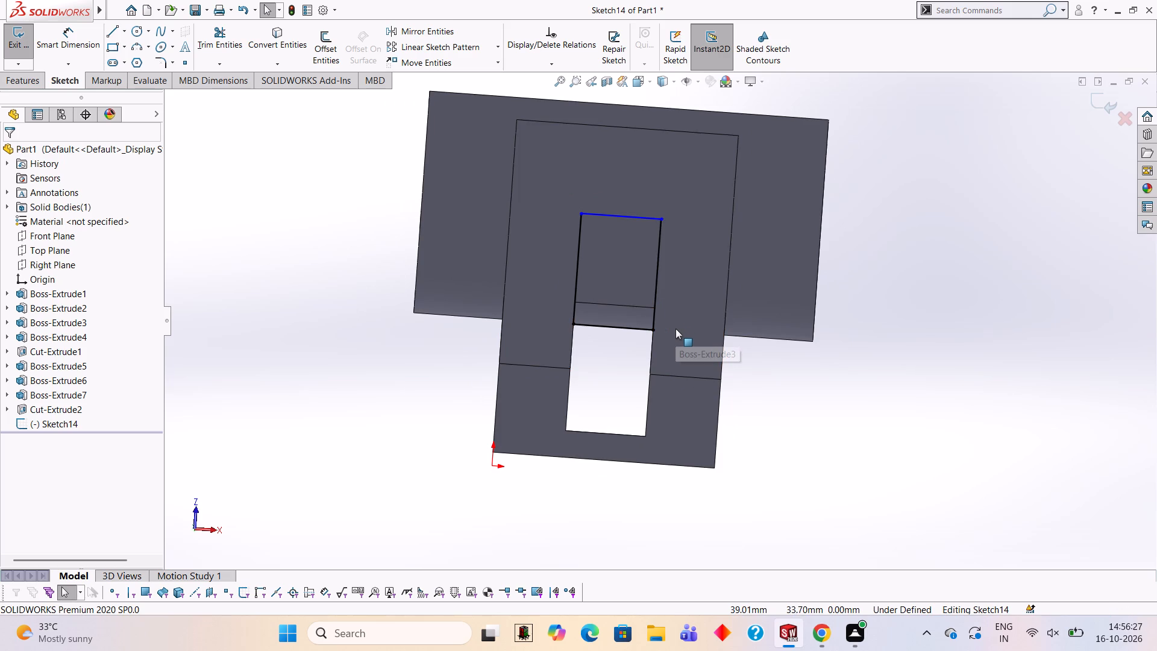
key(ctrl+z)
key(ctrl+z)
key(ctrl+z)
key(ctrl+z)
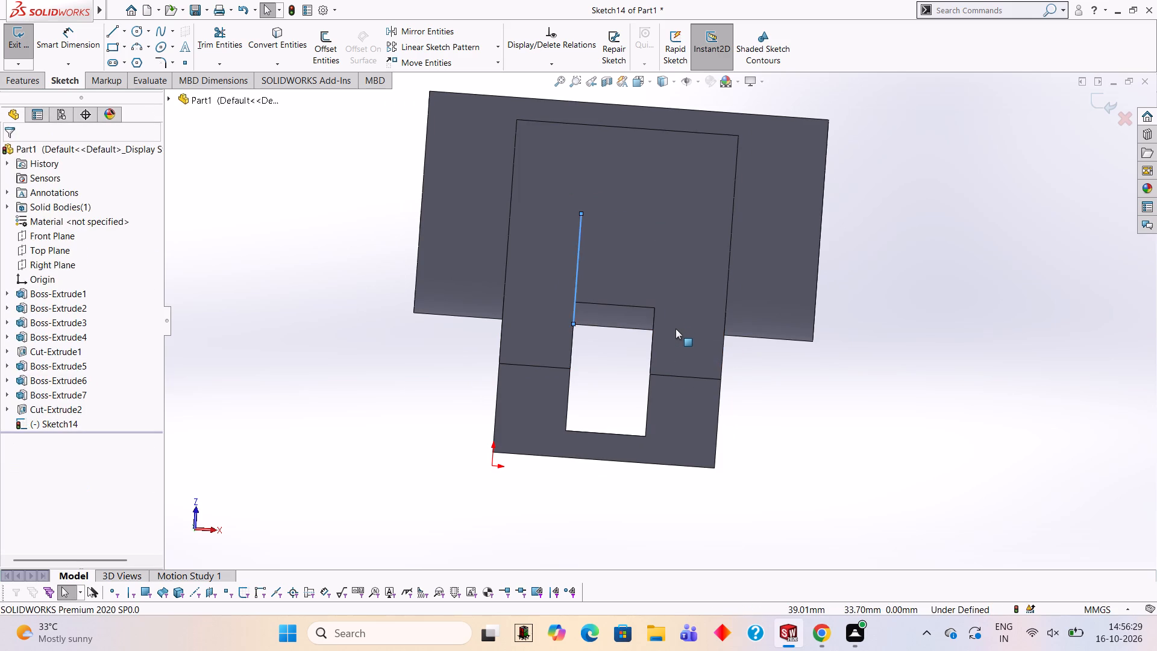
key(Escape)
click(1098, 96)
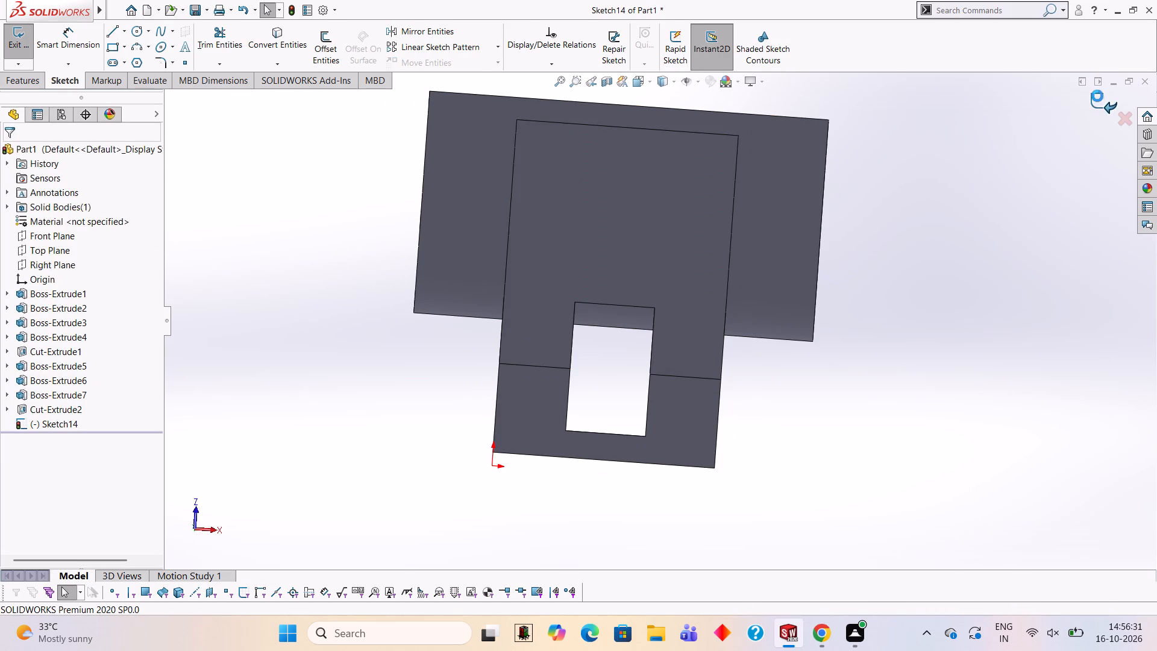
Start a new sketch on the arms' underside face around the slot and view it face-on.
click(606, 215)
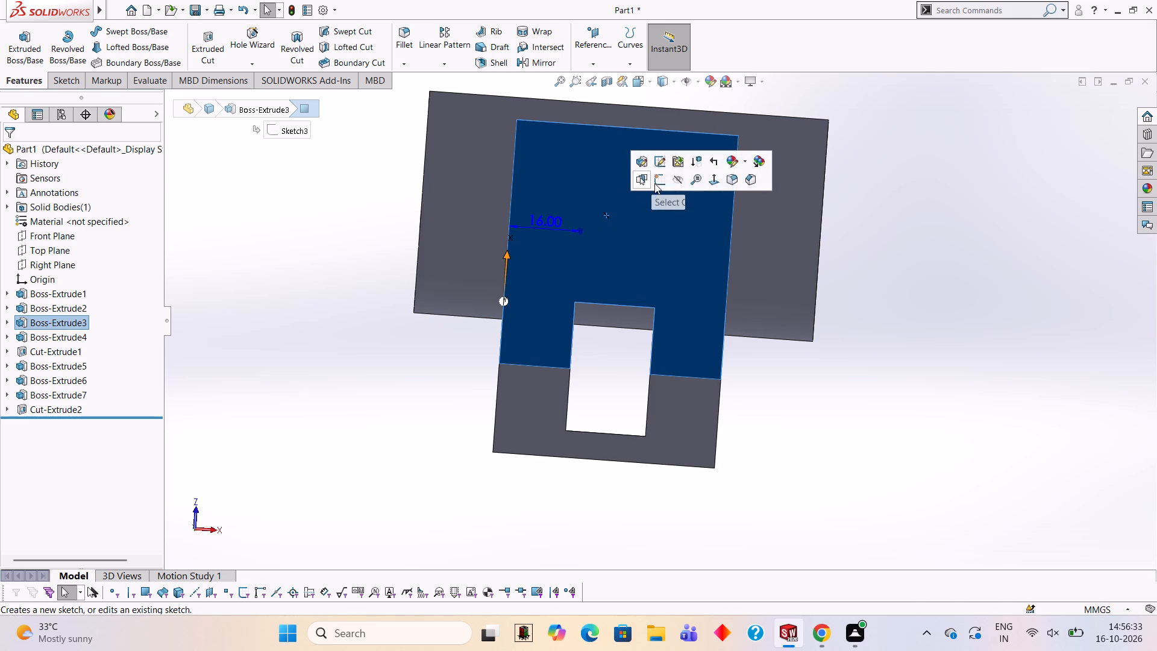
click(654, 183)
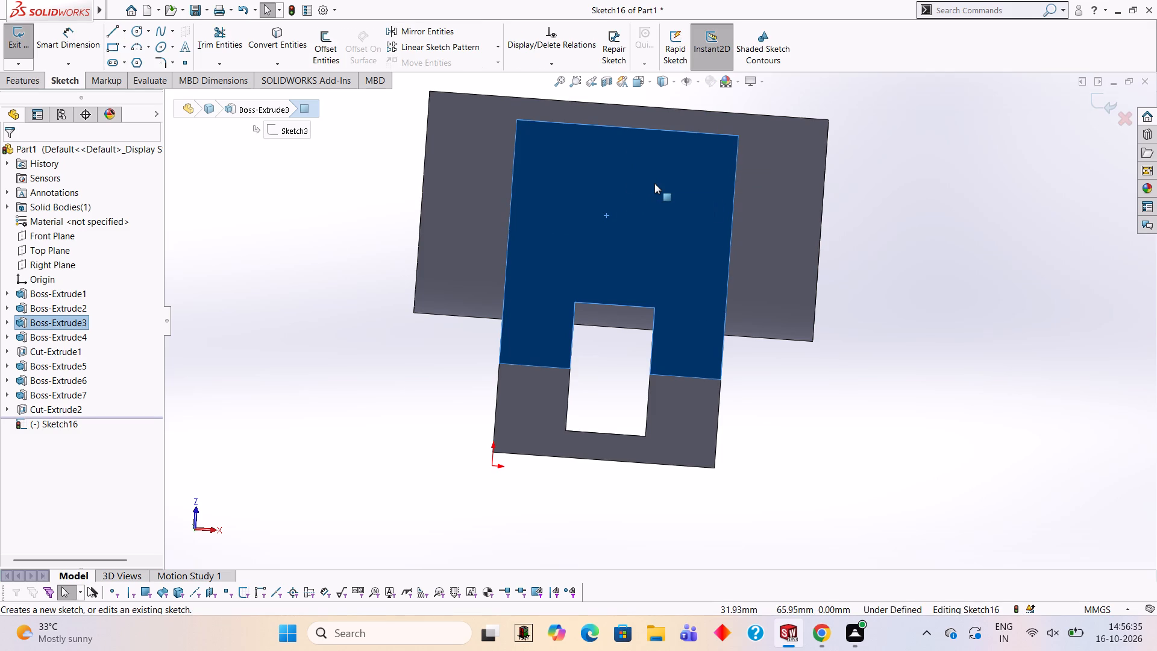
key(ctrl+8)
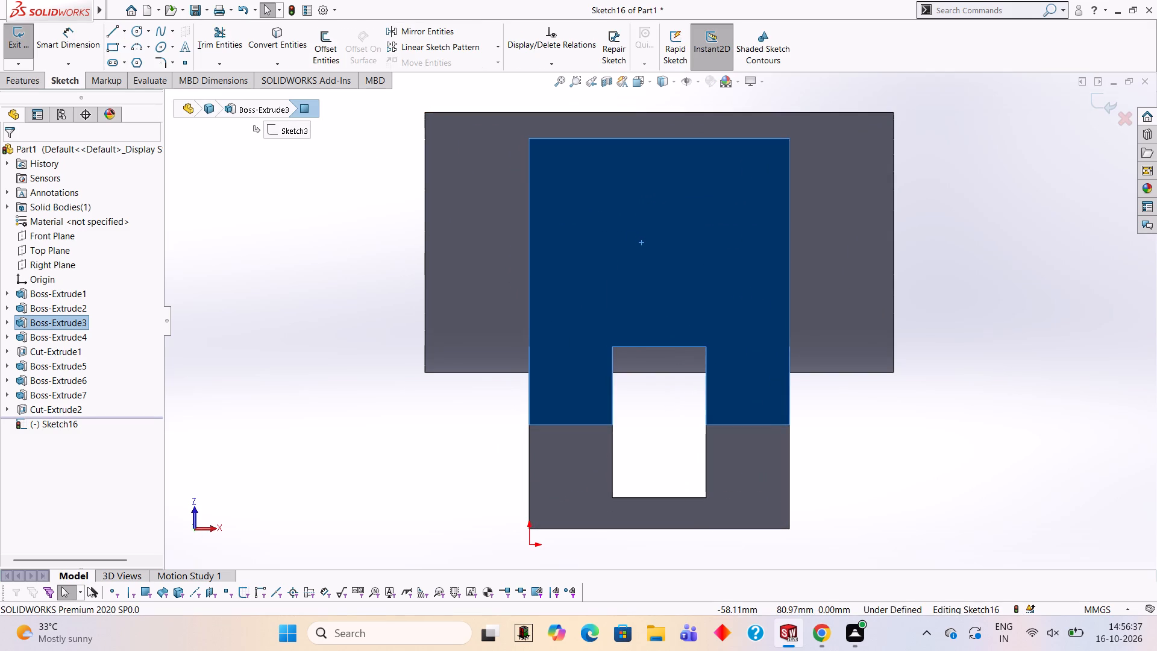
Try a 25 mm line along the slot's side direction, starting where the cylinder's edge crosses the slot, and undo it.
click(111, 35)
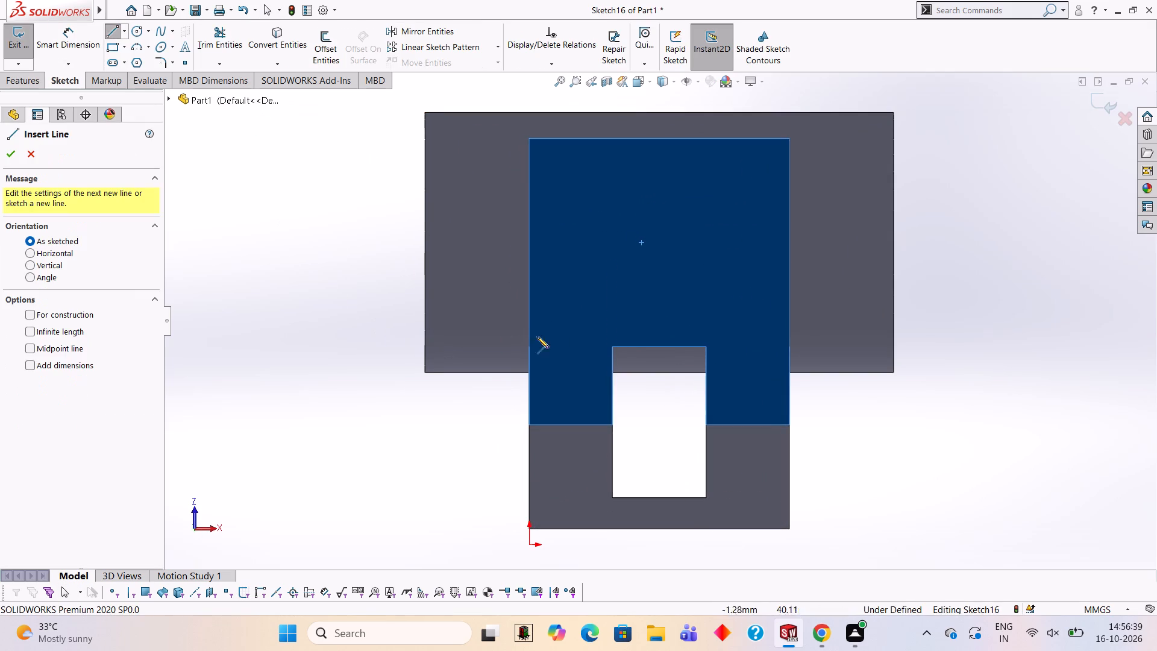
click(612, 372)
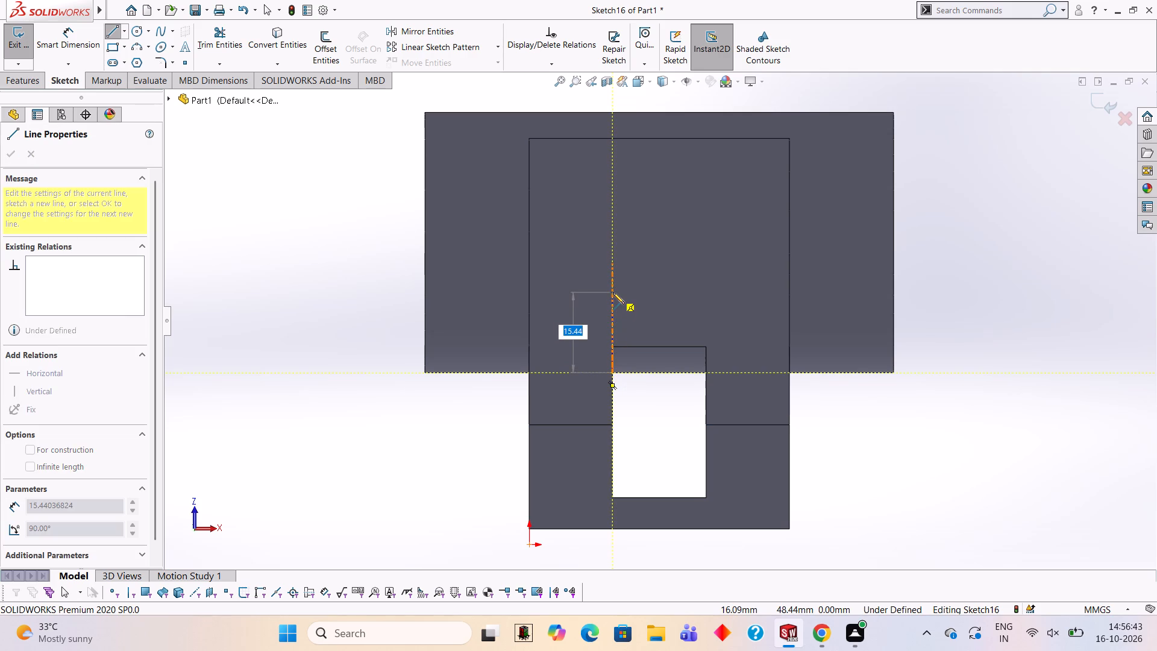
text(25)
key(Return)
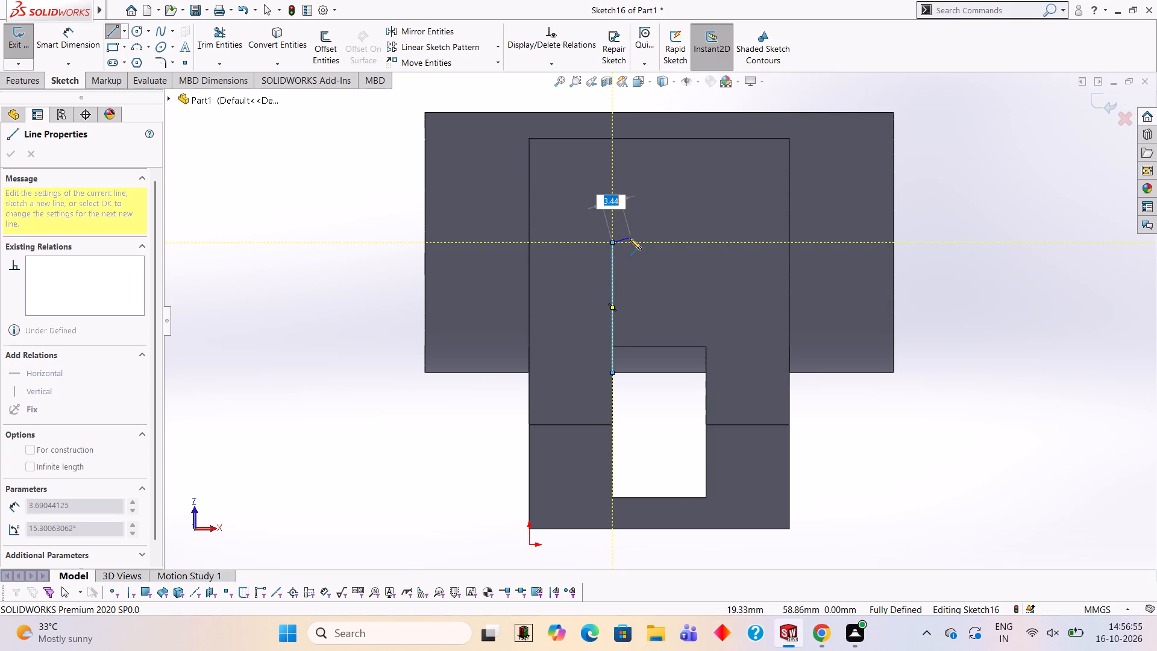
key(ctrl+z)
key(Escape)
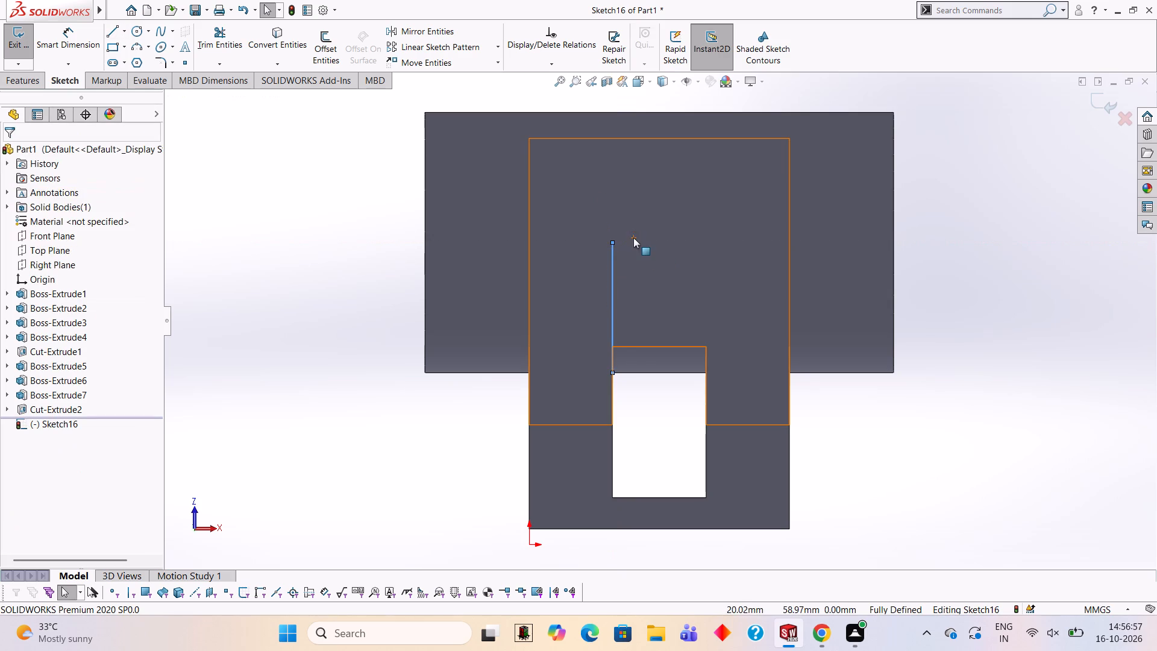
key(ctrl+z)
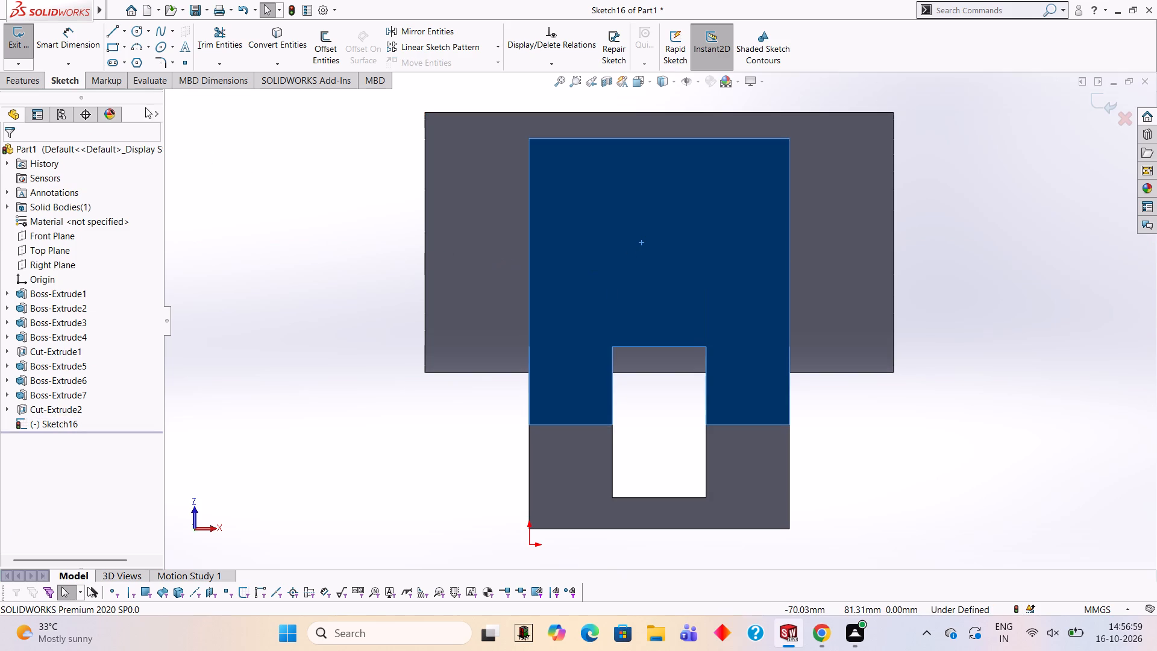
Draw a 45 mm line along the slot's side from its corner at the plate end, then an 18 mm line squarely across from its end.
click(112, 33)
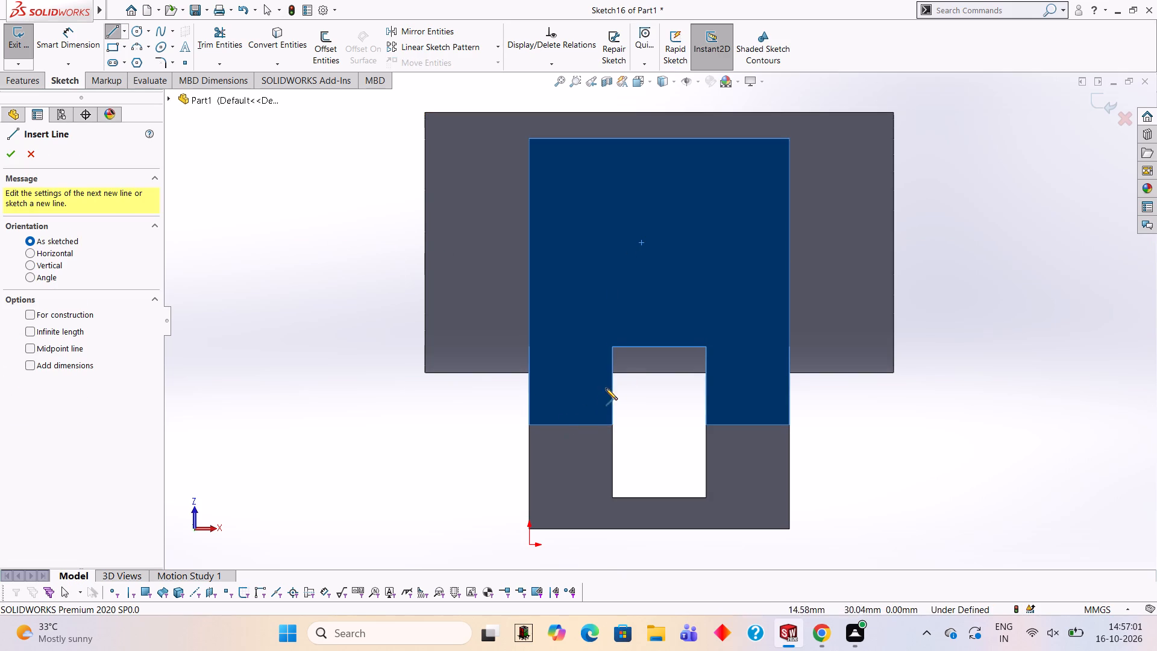
click(612, 499)
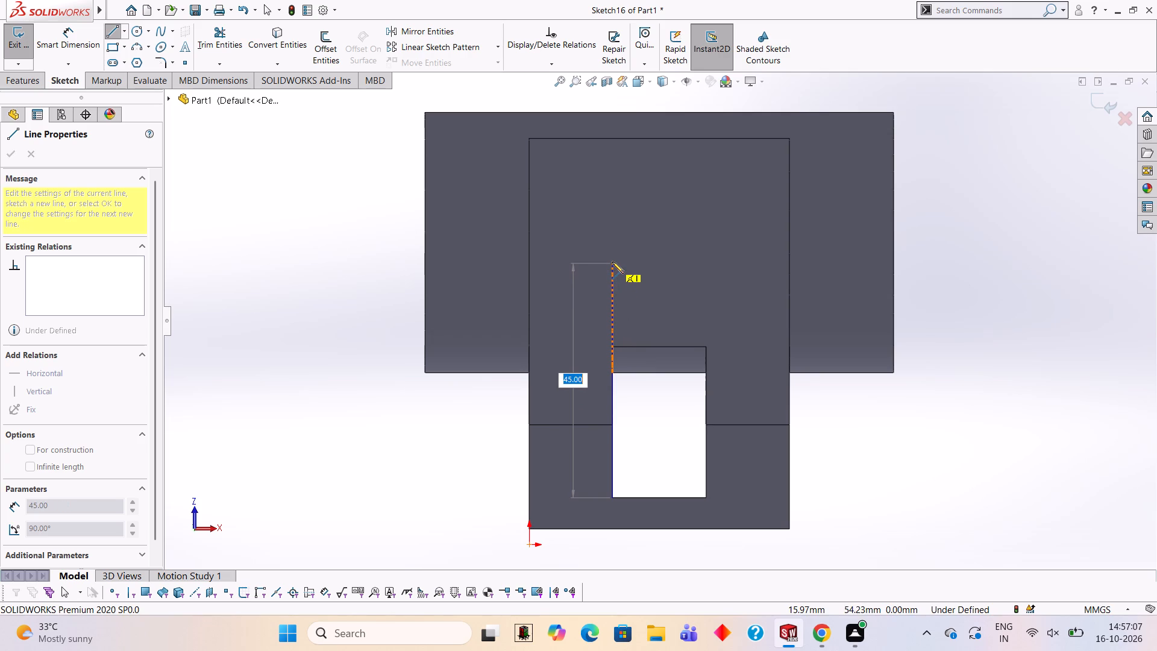
click(612, 261)
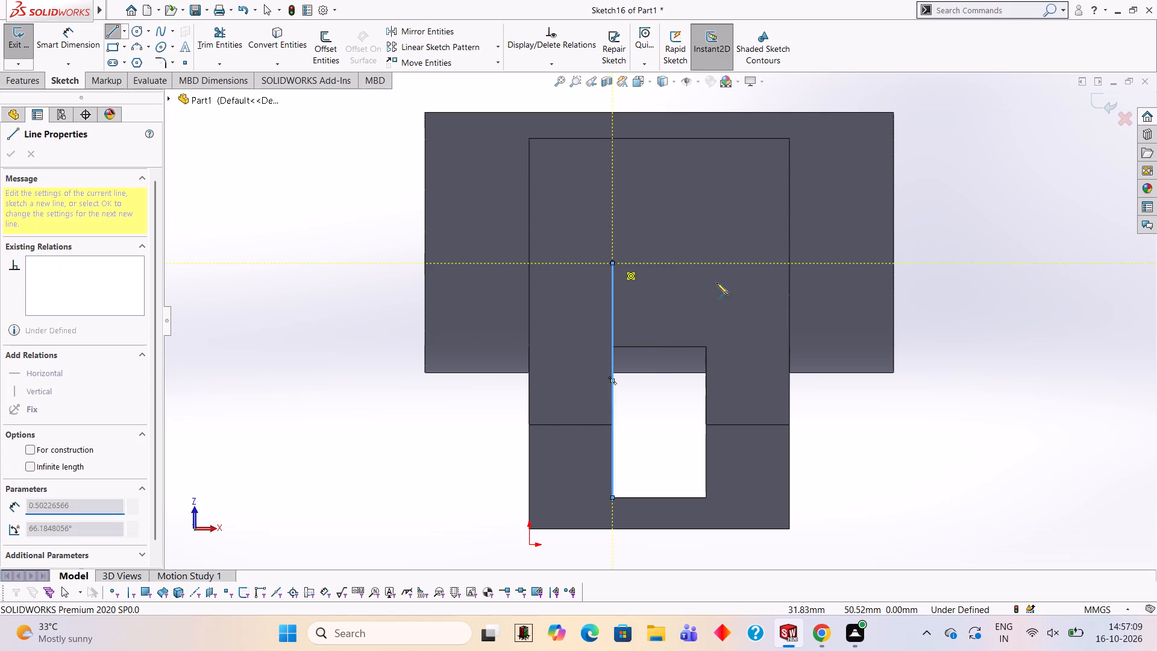
key(Escape)
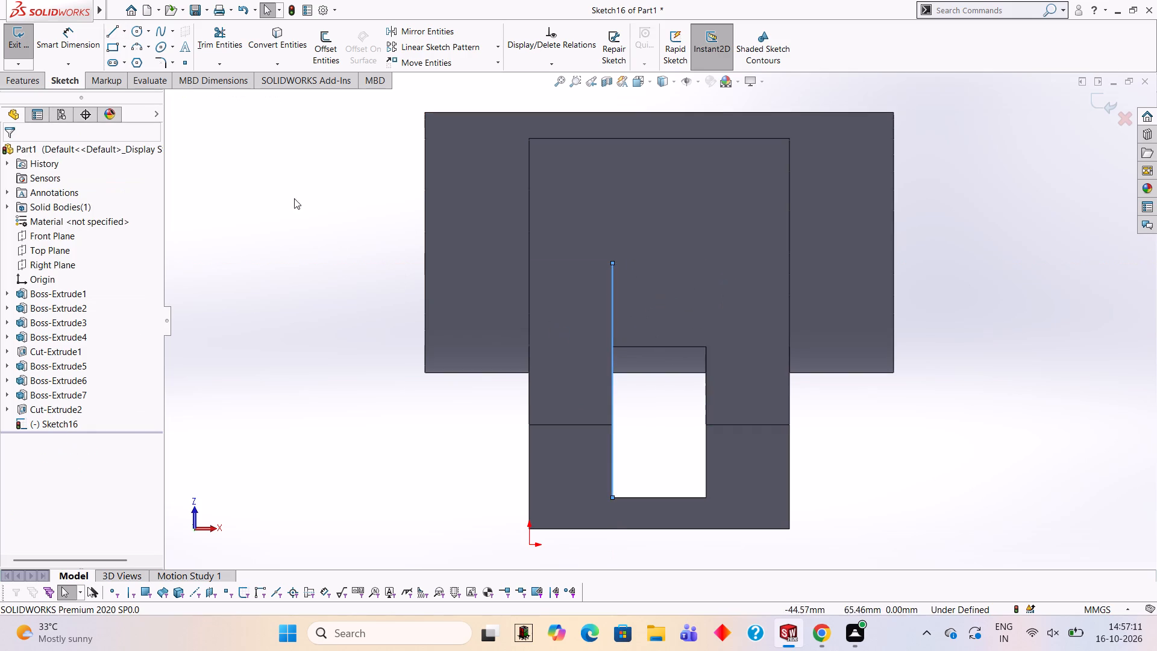
click(114, 27)
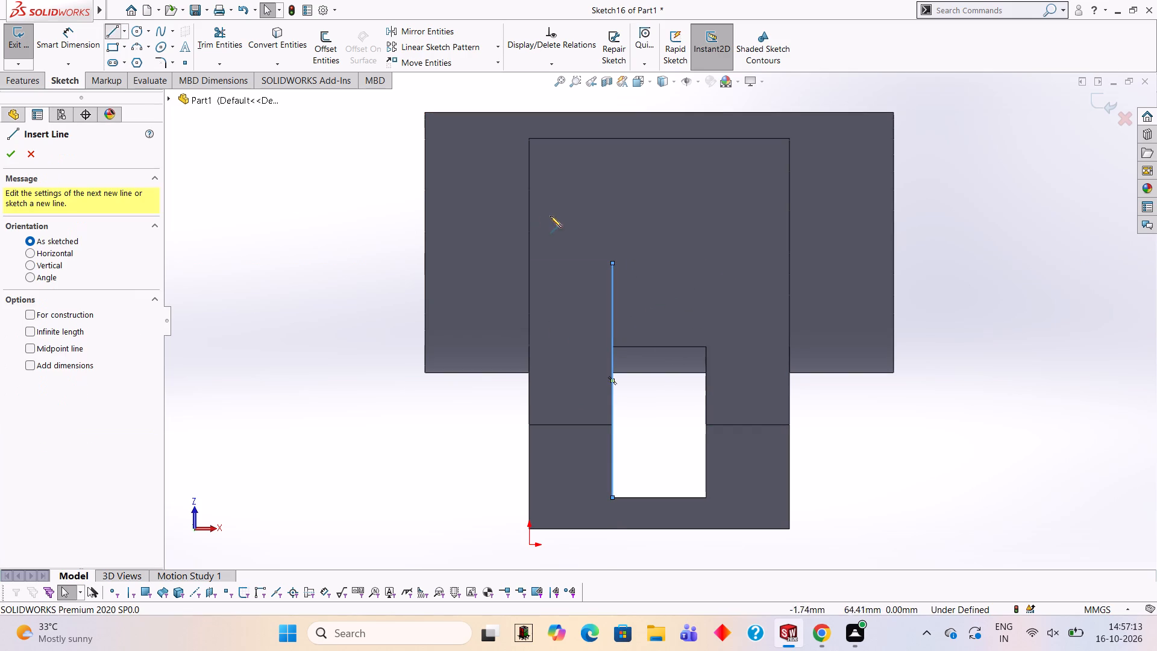
click(611, 262)
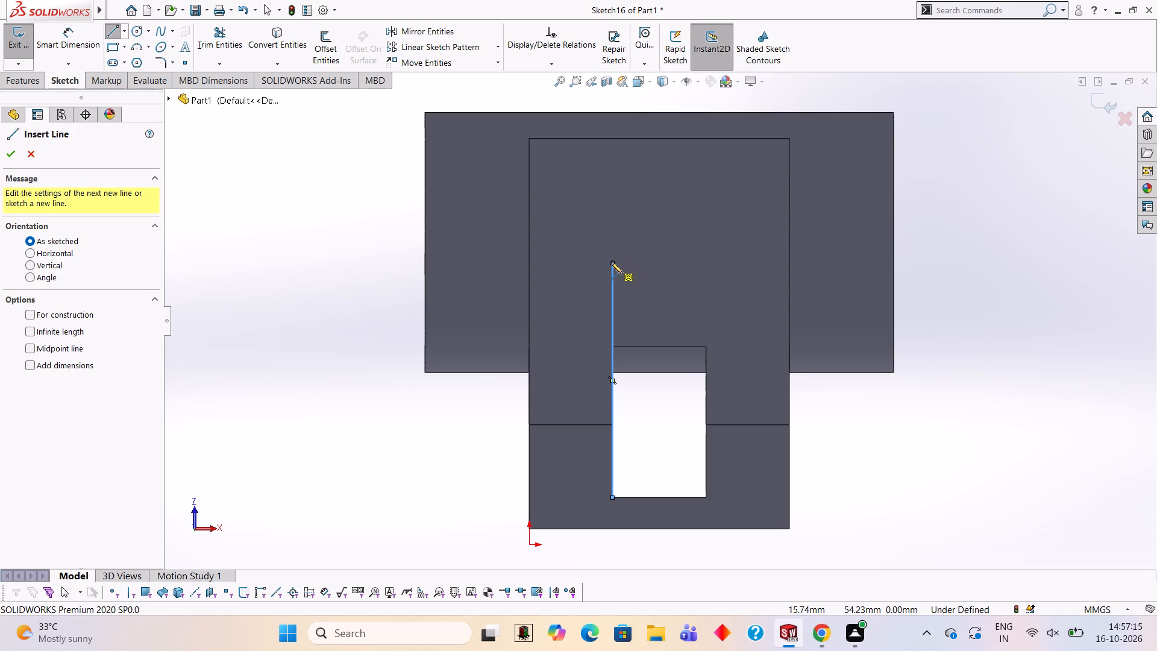
text(18)
key(Return)
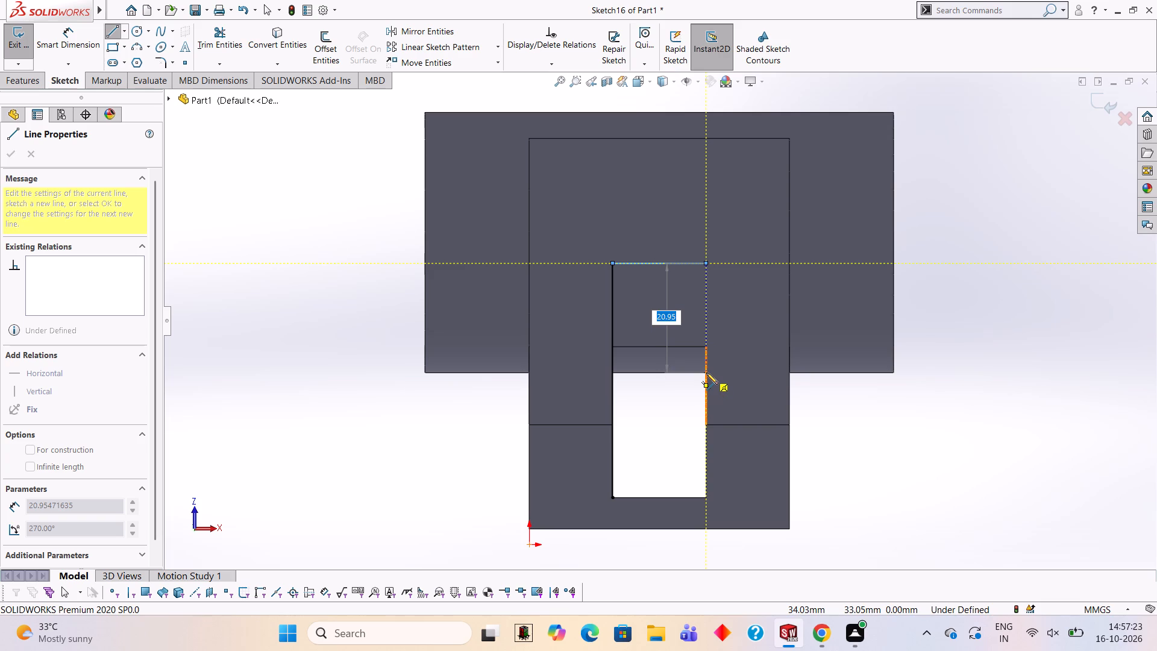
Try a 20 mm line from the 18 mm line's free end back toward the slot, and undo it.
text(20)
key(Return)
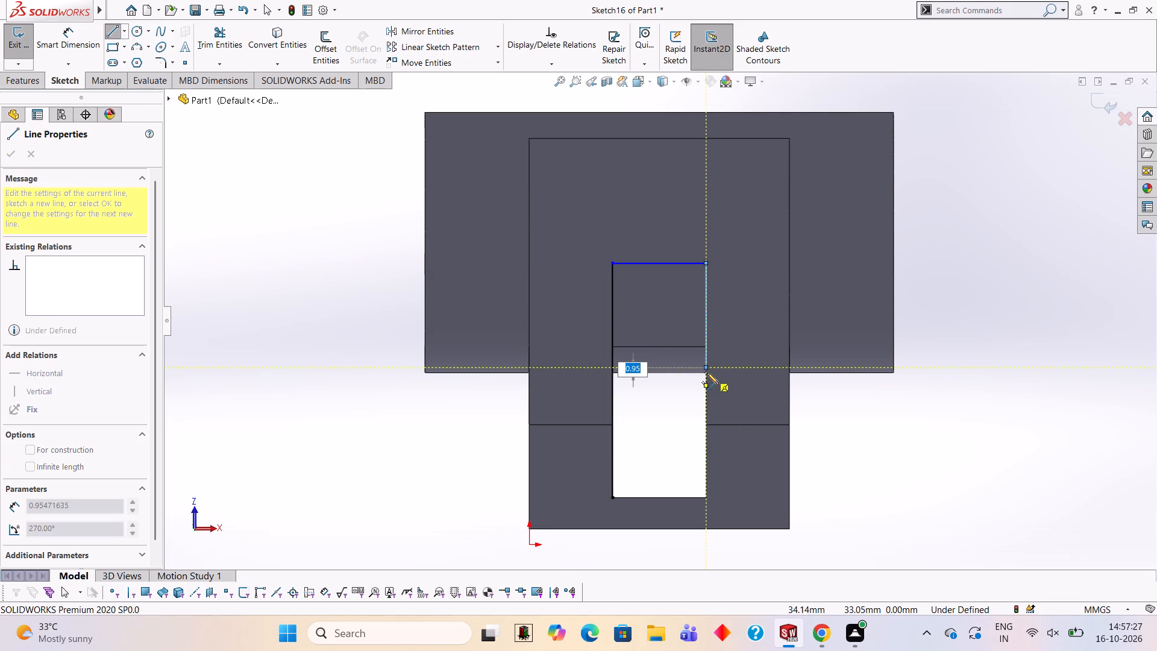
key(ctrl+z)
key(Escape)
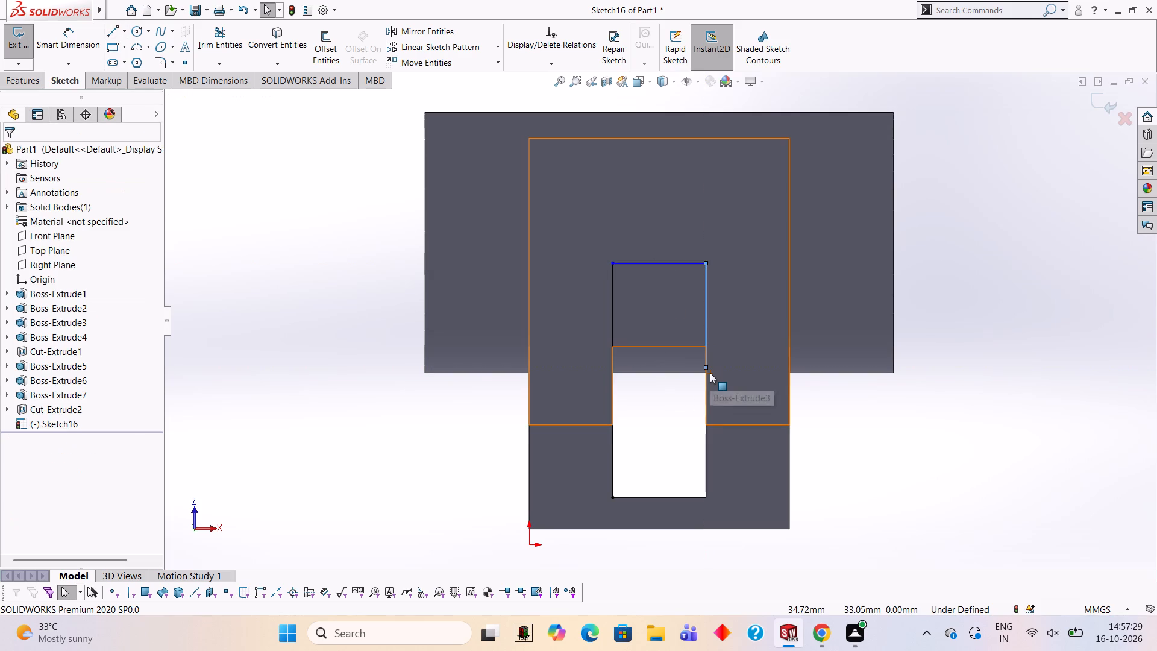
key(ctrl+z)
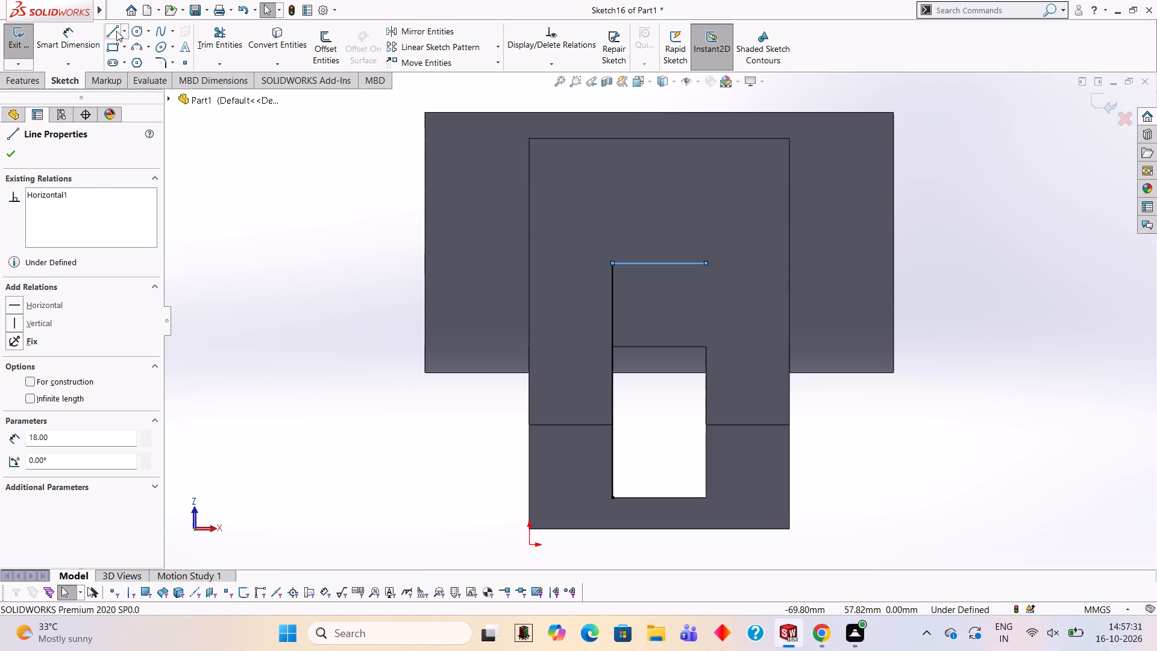
Close the rectangle with a 21 mm side line and an 18 mm line along the cylinder's edge, trimming the excess of the 45 mm line.
click(114, 31)
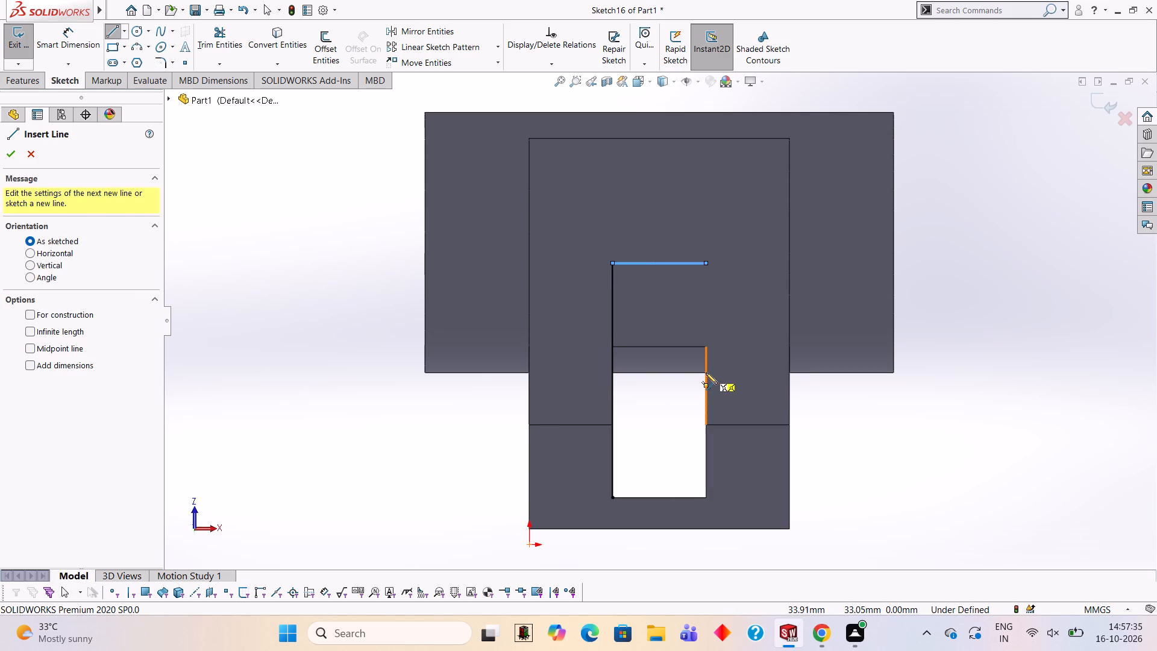
click(705, 262)
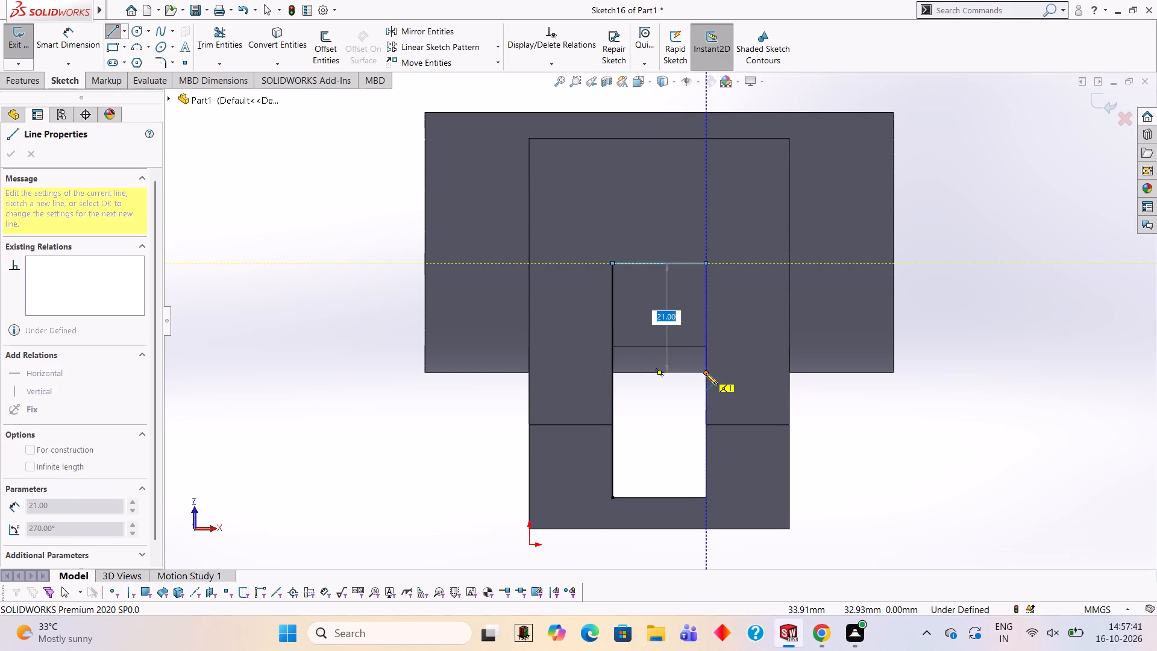
click(706, 373)
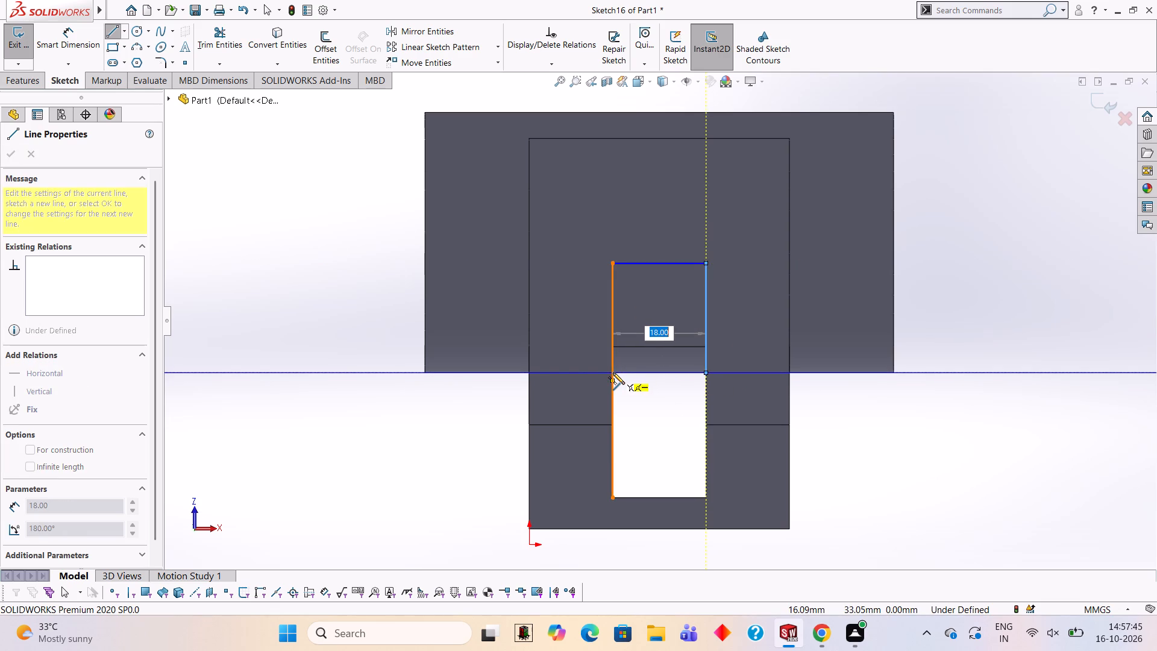
click(612, 373)
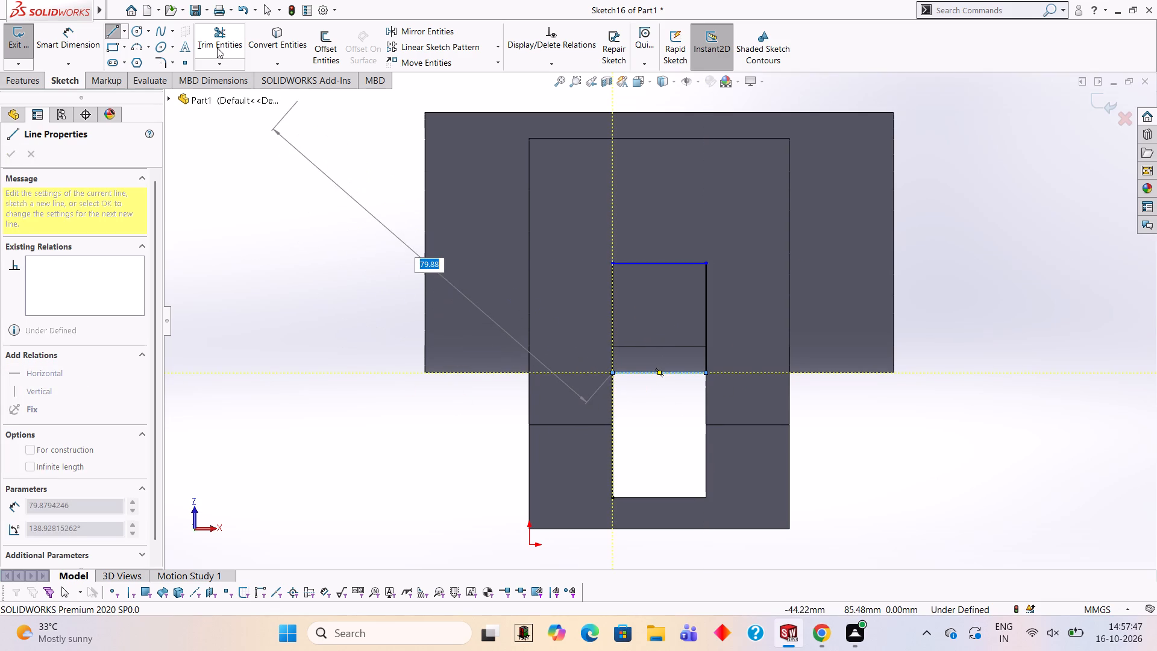
click(217, 48)
click(613, 426)
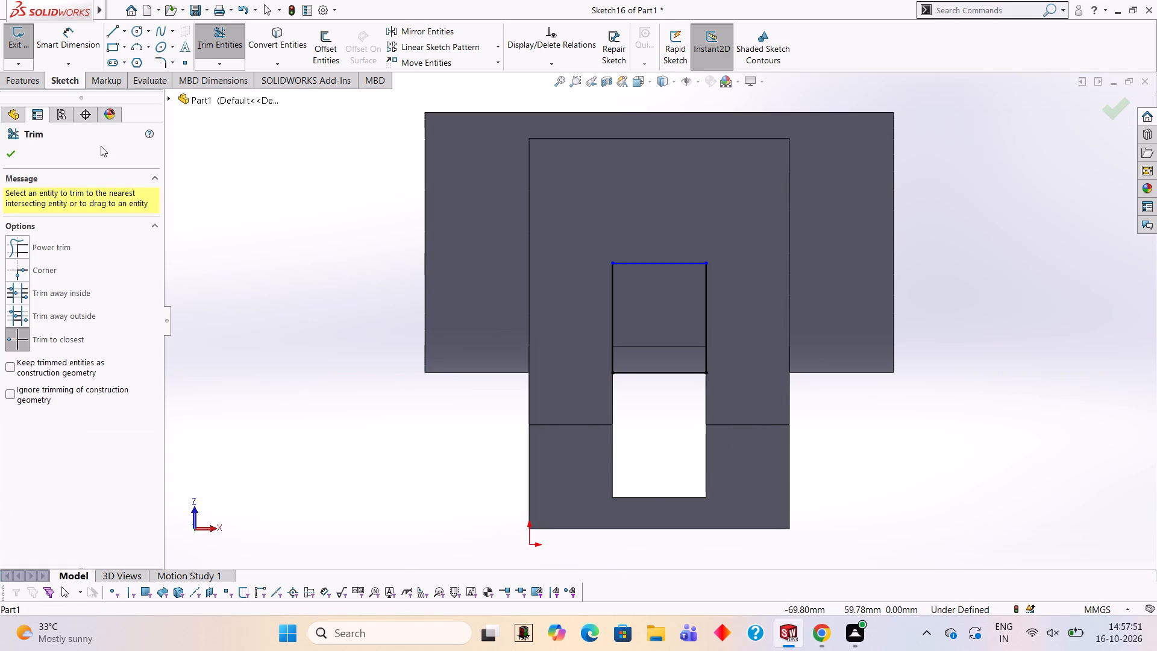
Cut the 18 x 21 mm rectangle upward through the arms and cylinder with a 50 mm blind Extruded Cut.
click(19, 83)
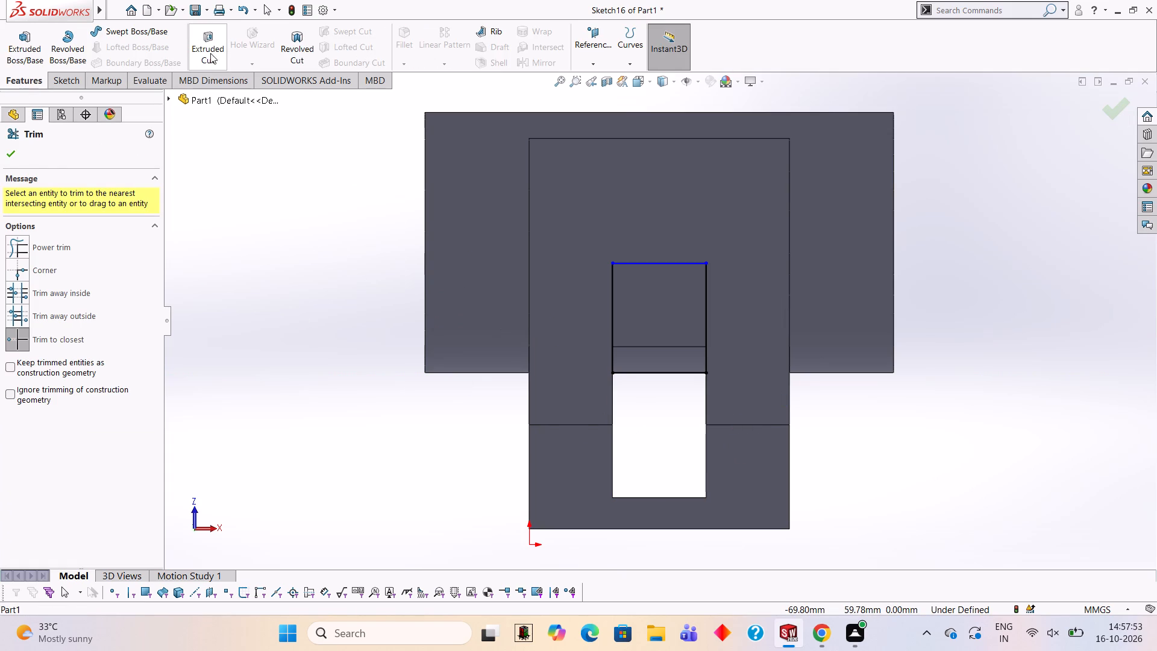
click(210, 53)
middle_drag(295, 301, 351, 533)
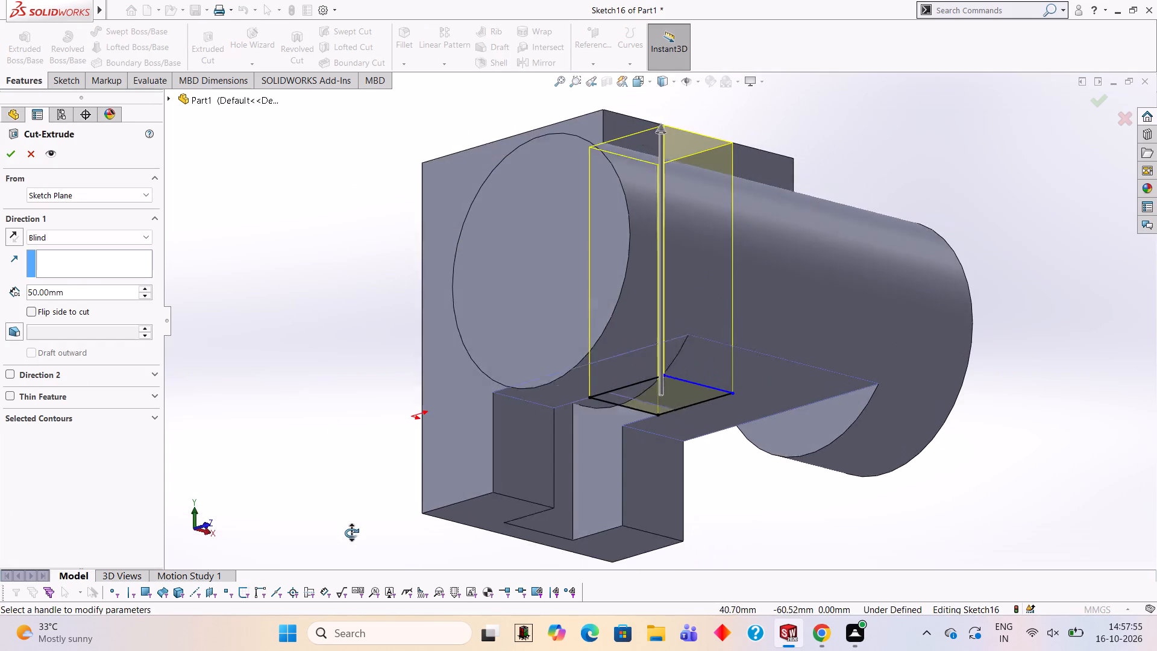
middle_drag(351, 533, 353, 536)
scroll(345, 225, down, 1)
middle_drag(345, 225, 380, 260)
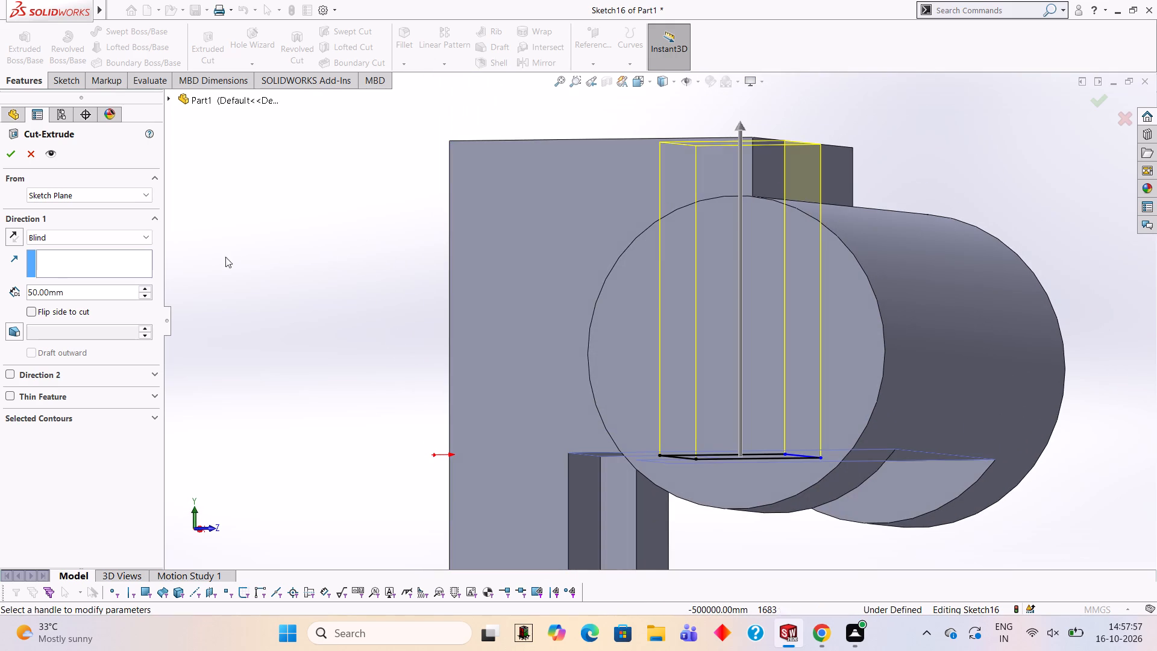
click(11, 154)
click(266, 241)
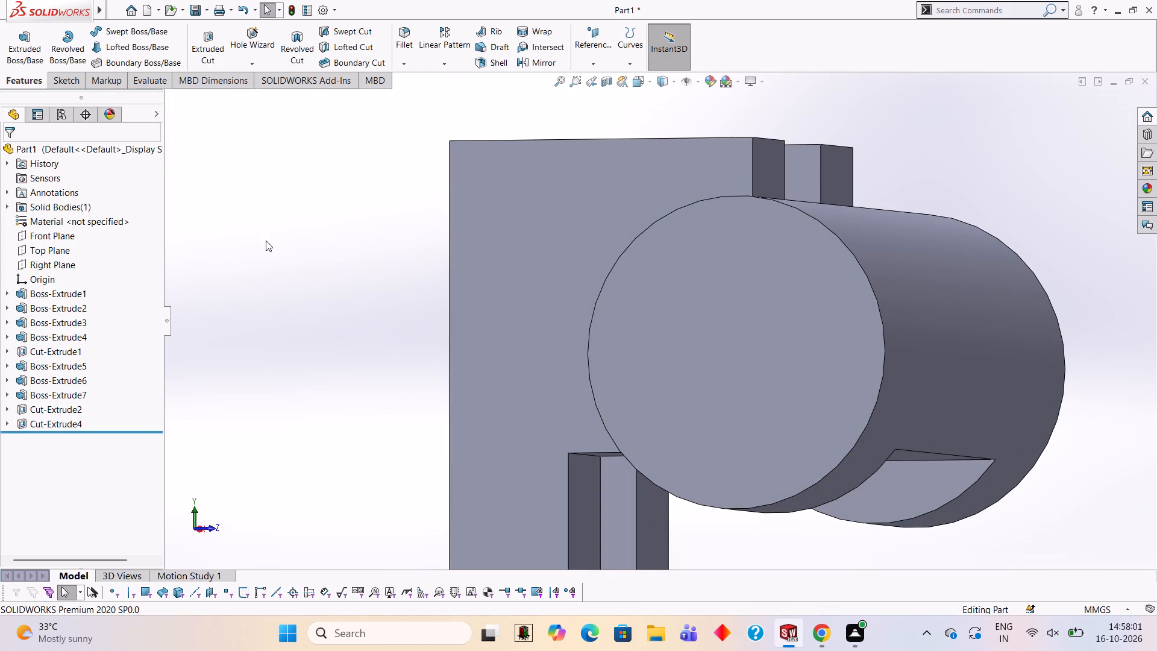
Examine the new slot cut from the bracket's underside and around the cylinder.
middle_drag(691, 374, 635, 239)
scroll(689, 374, up, 1)
scroll(675, 319, up, 2)
middle_drag(748, 368, 676, 251)
middle_drag(914, 373, 905, 458)
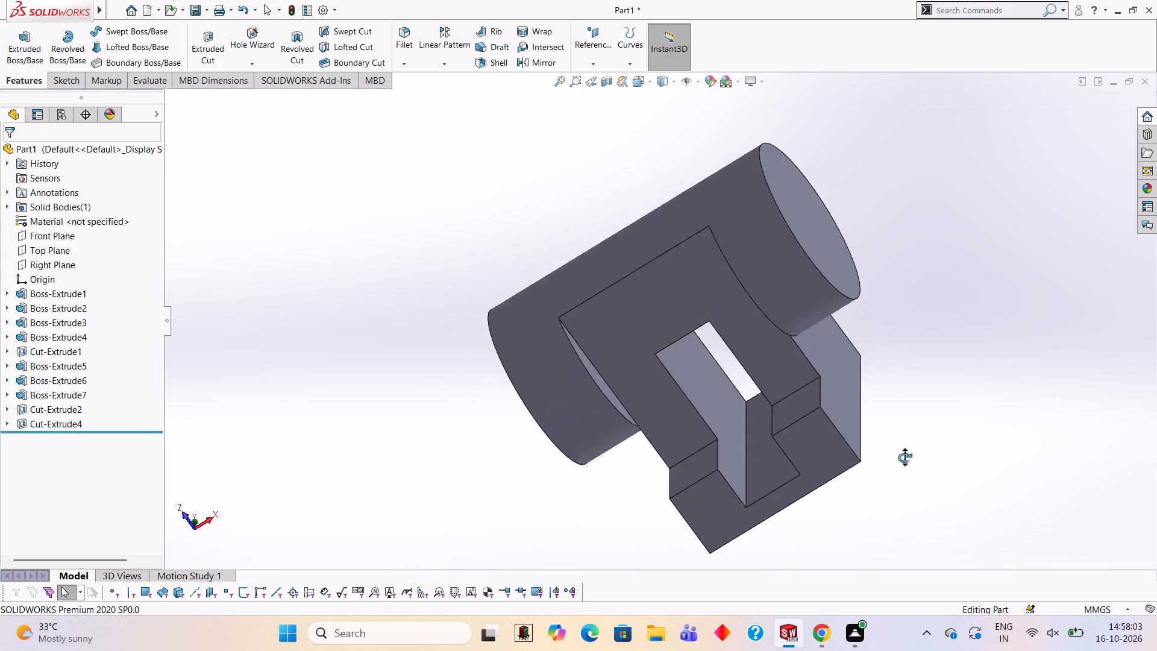
middle_drag(905, 458, 923, 509)
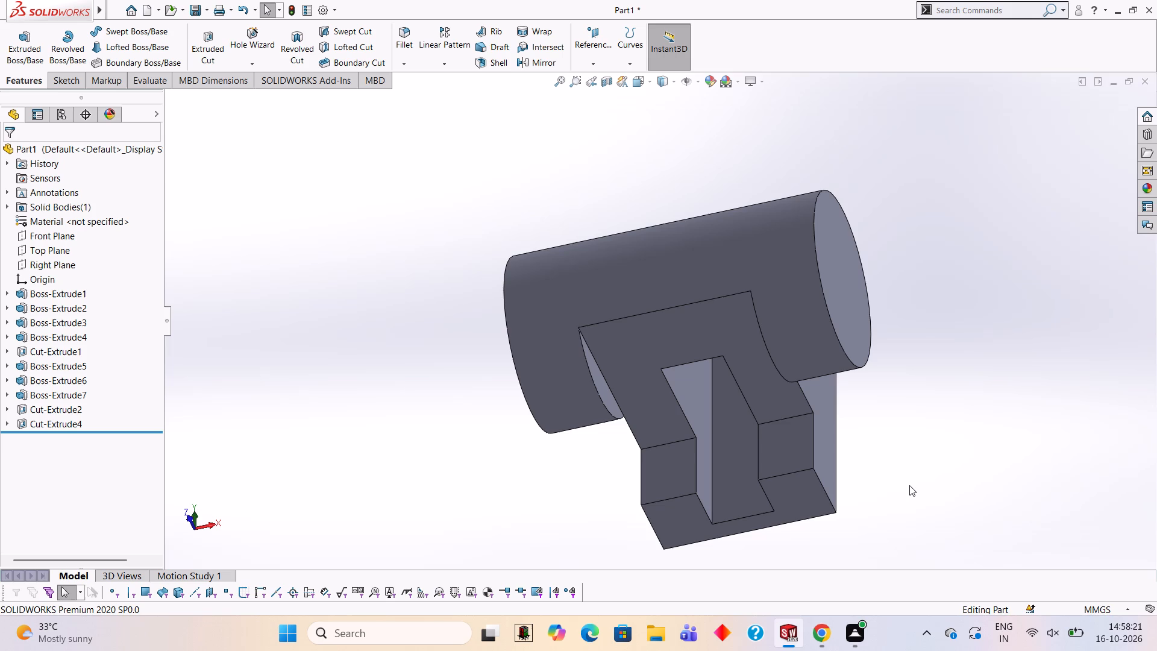
scroll(982, 412, up, 2)
scroll(851, 364, down, 2)
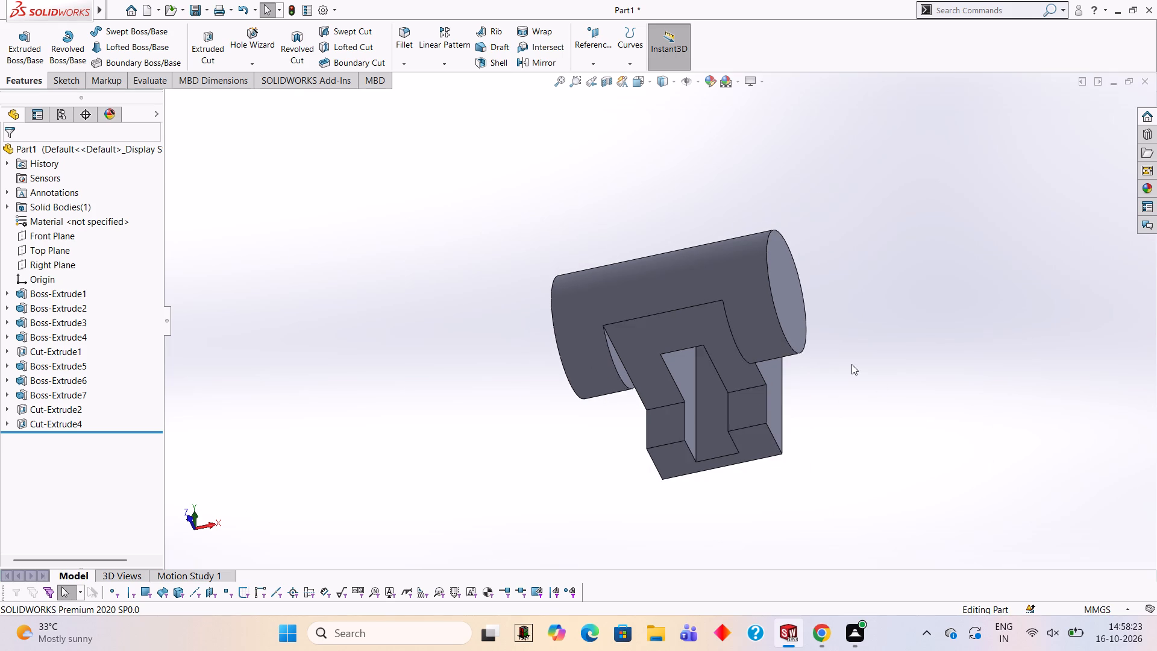
scroll(851, 364, down, 2)
scroll(806, 369, up, 4)
scroll(594, 335, down, 2)
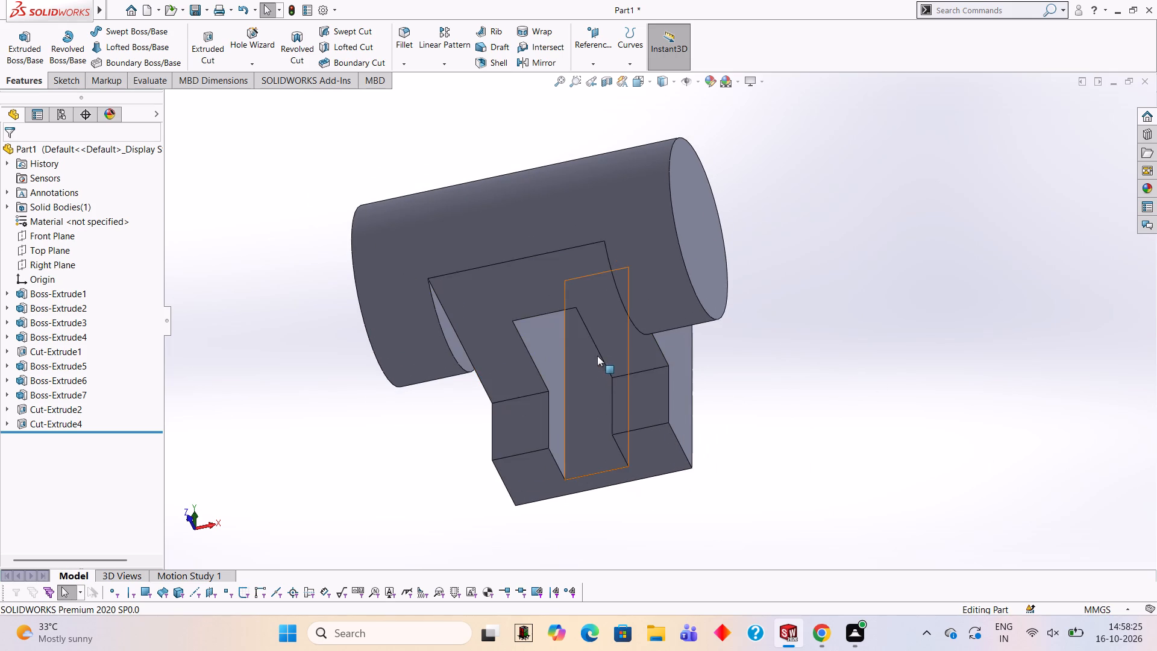
scroll(553, 312, up, 1)
Start a new sketch on the cylinder's circular end face and view it face-on.
middle_drag(566, 290, 681, 393)
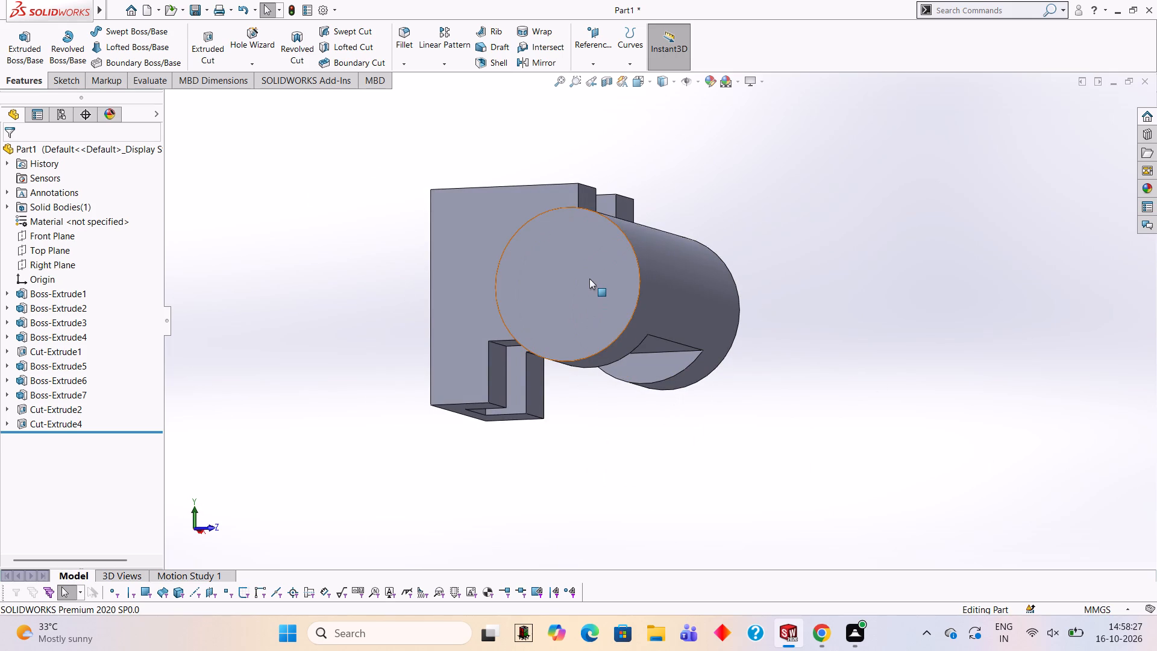
click(580, 278)
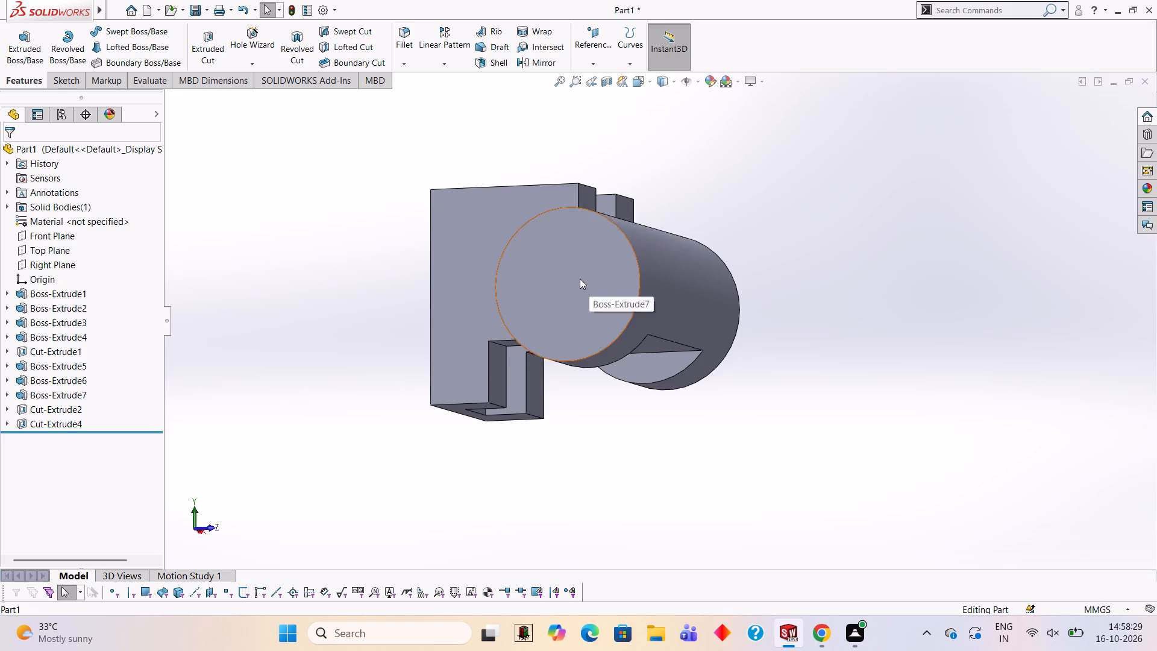
click(629, 244)
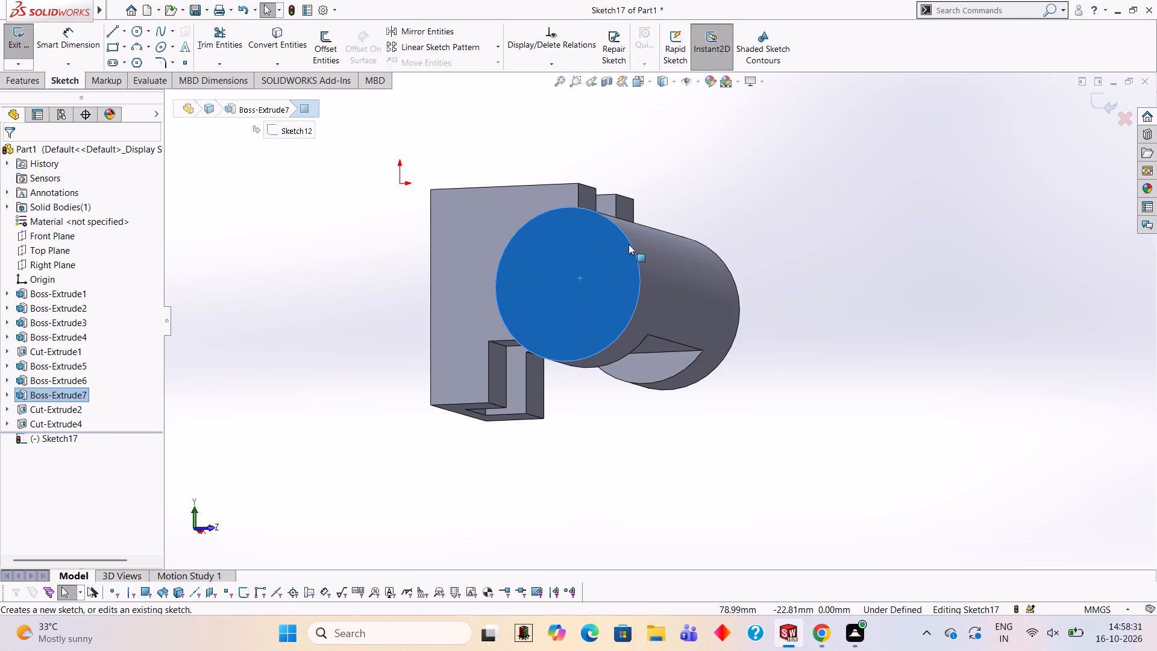
key(ctrl+8)
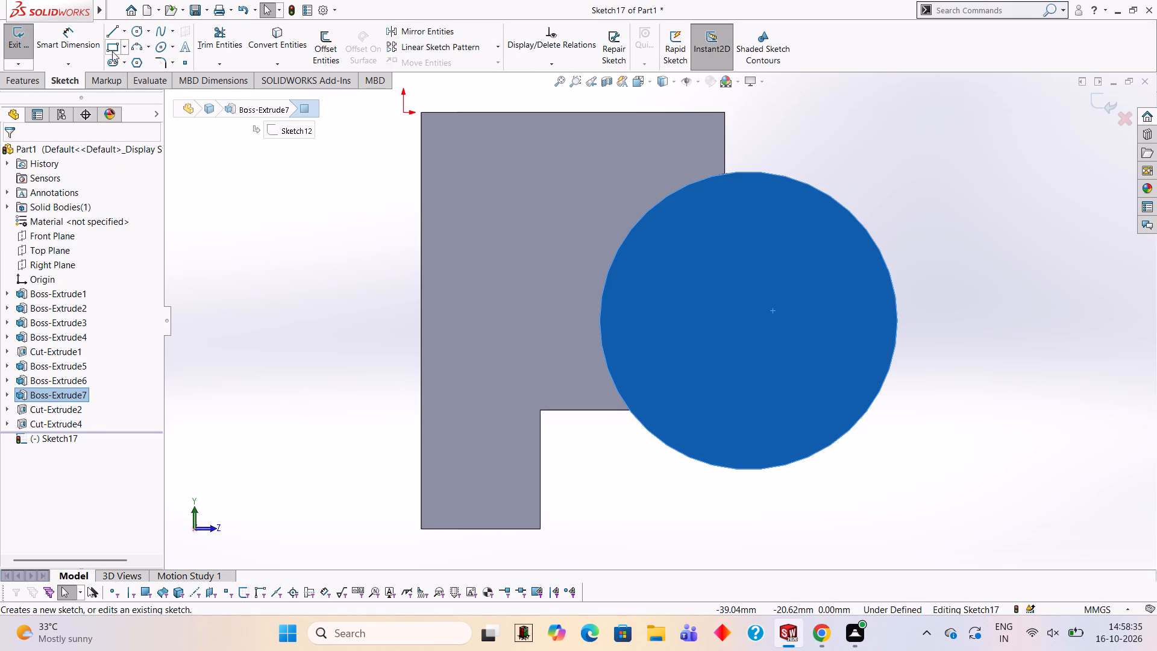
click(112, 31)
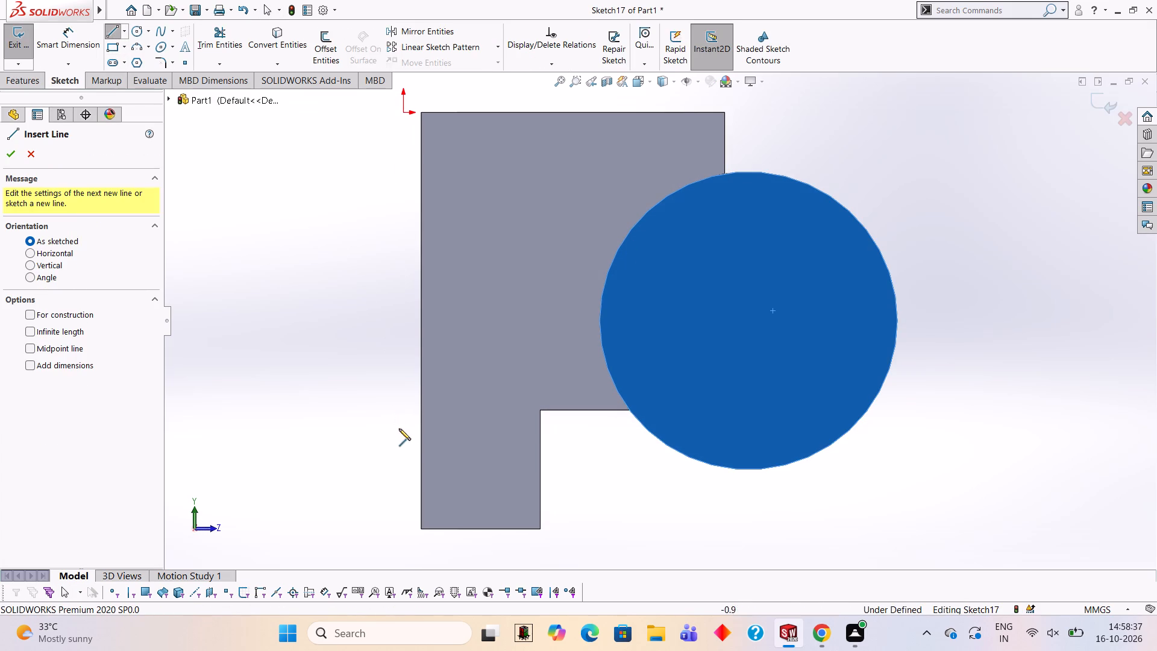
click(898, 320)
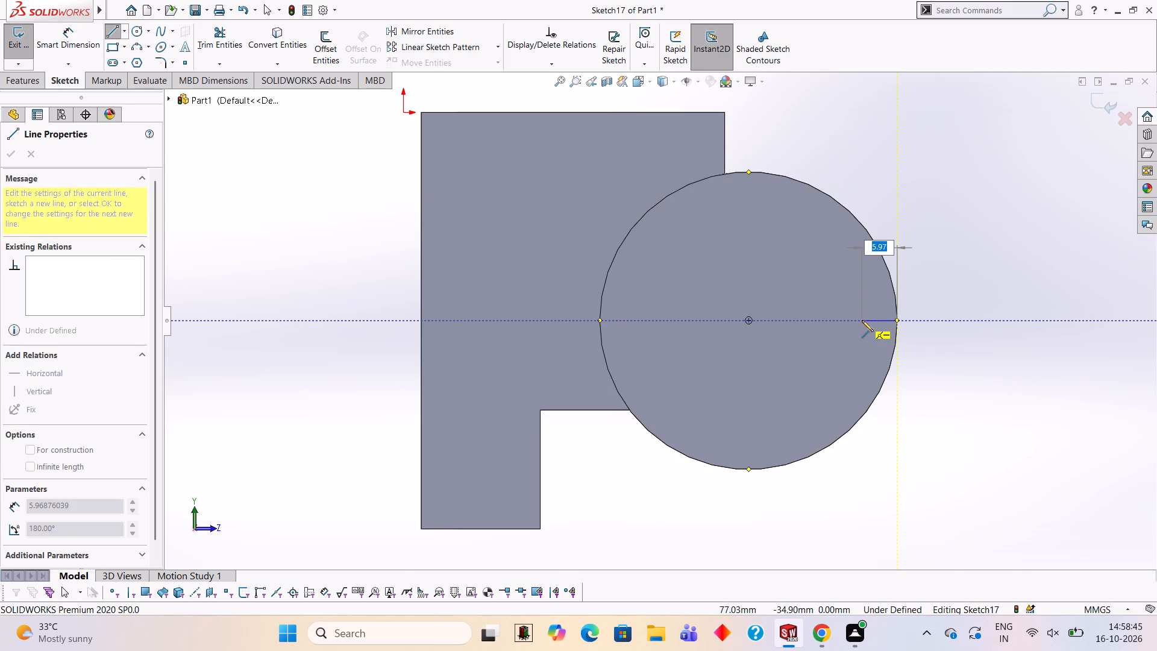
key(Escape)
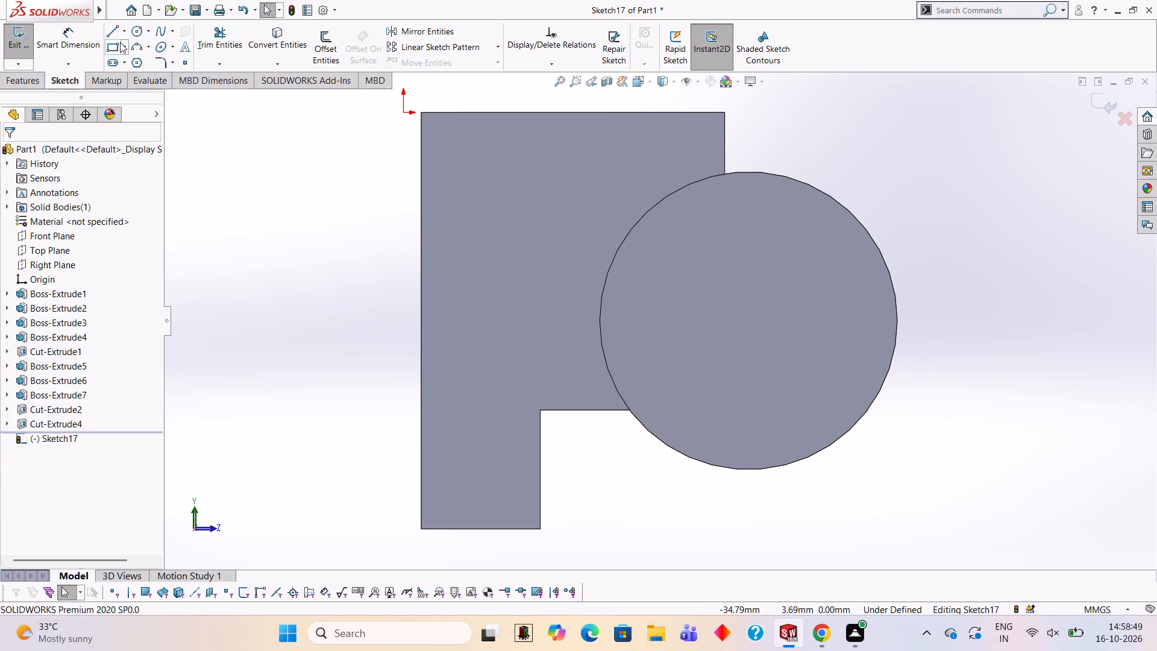
Sketch a vertical chord across the end face, located by a 38 mm horizontal line from the circle's plate-side edge, trimming that locating line away.
click(109, 31)
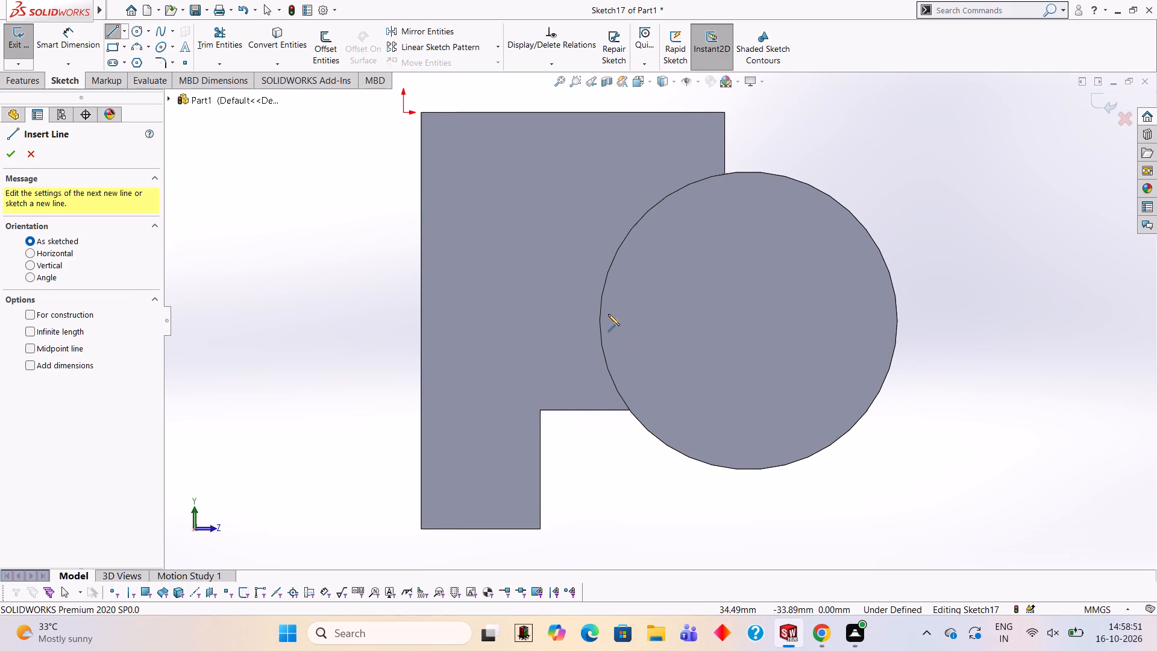
click(600, 320)
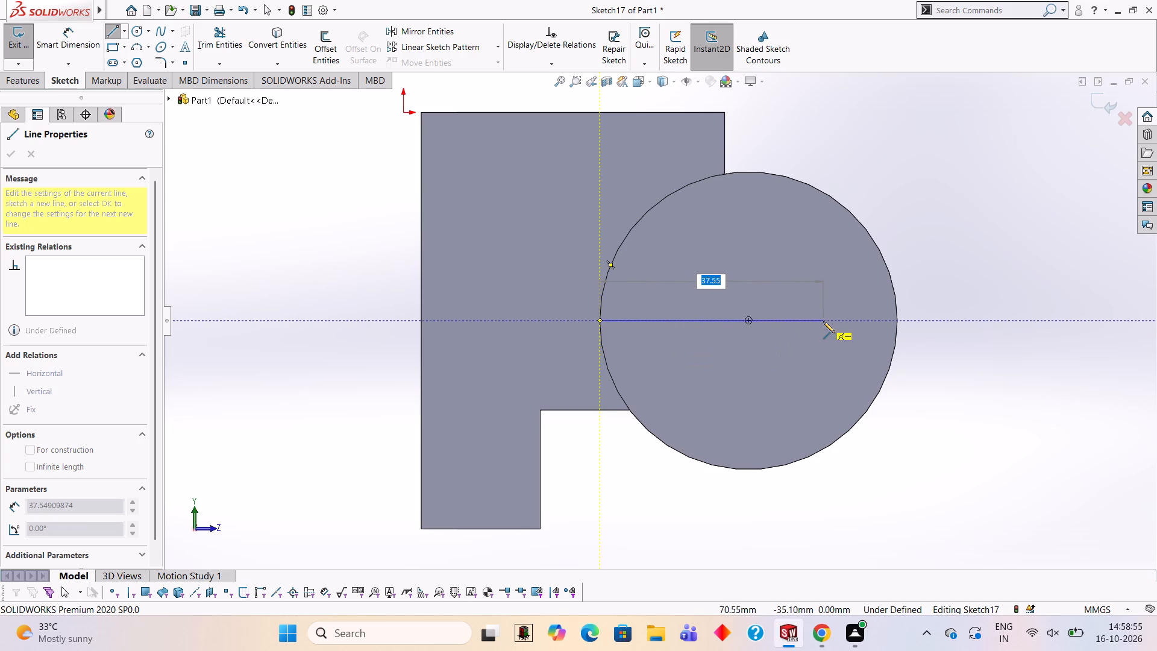
text(38)
key(Return)
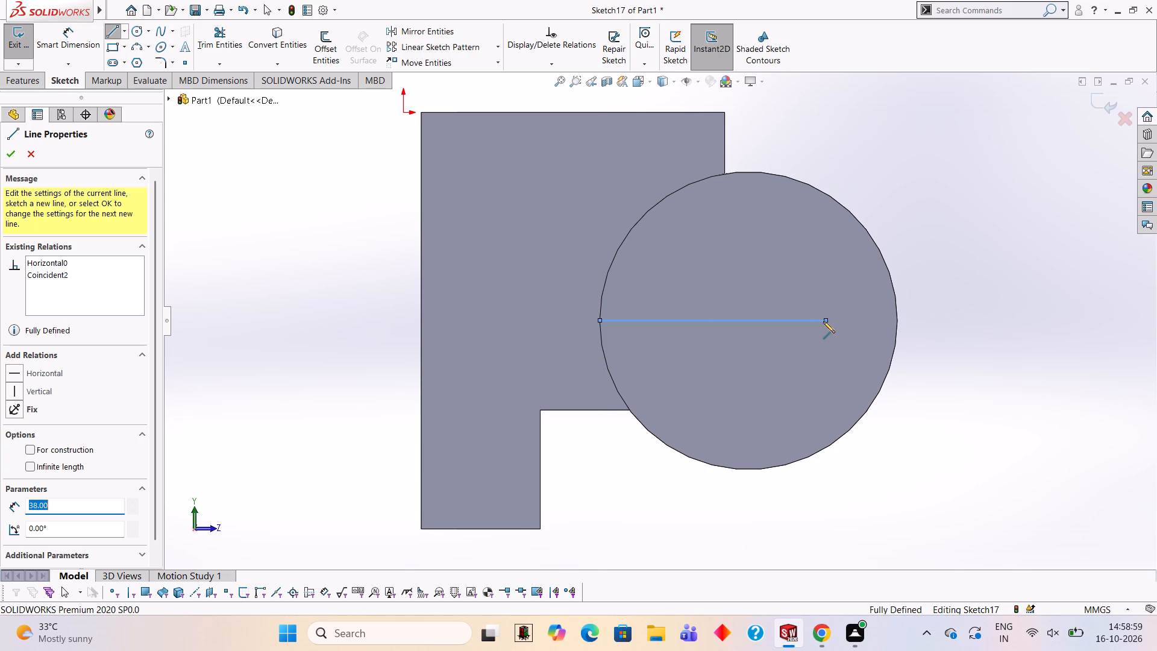
click(826, 193)
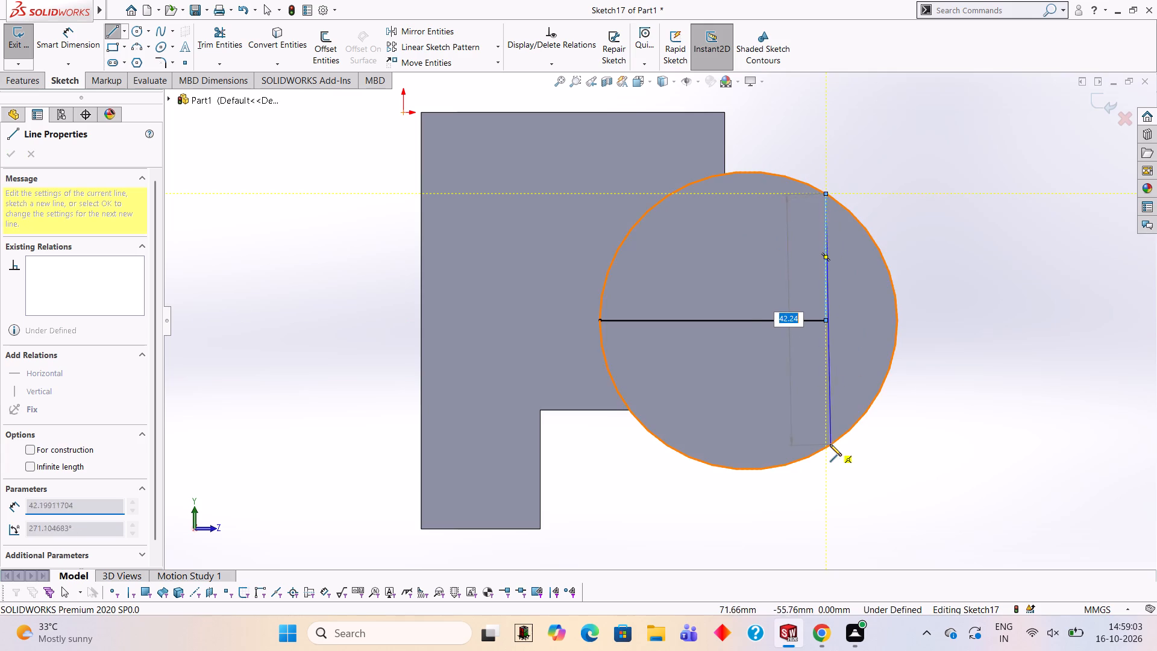
click(824, 447)
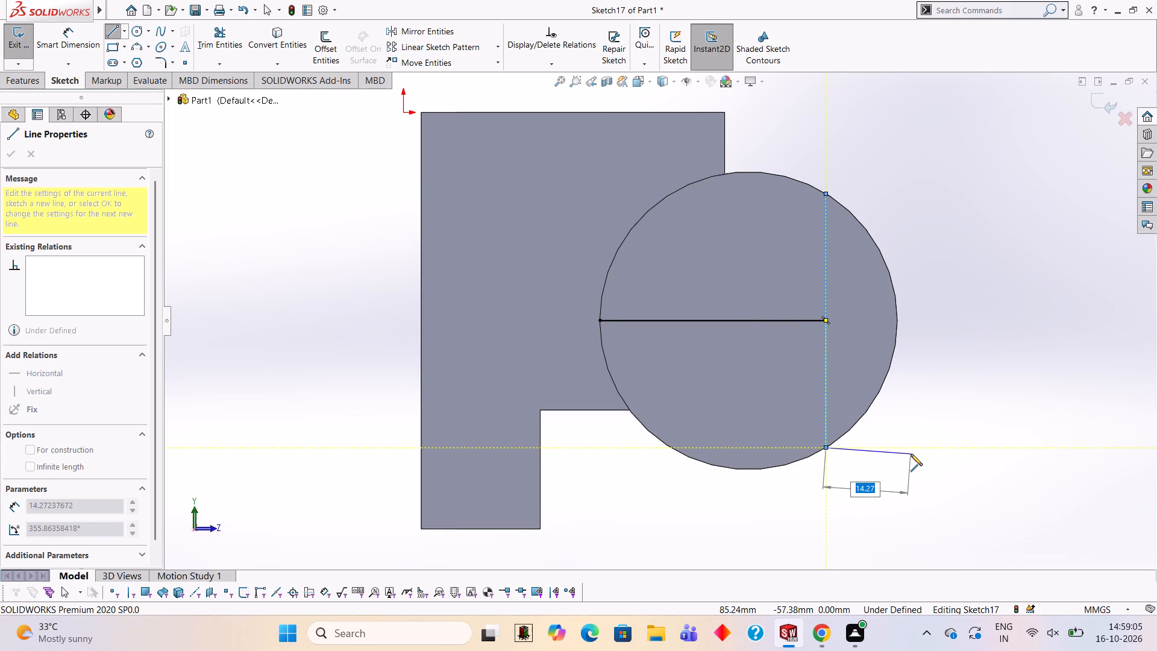
key(Escape)
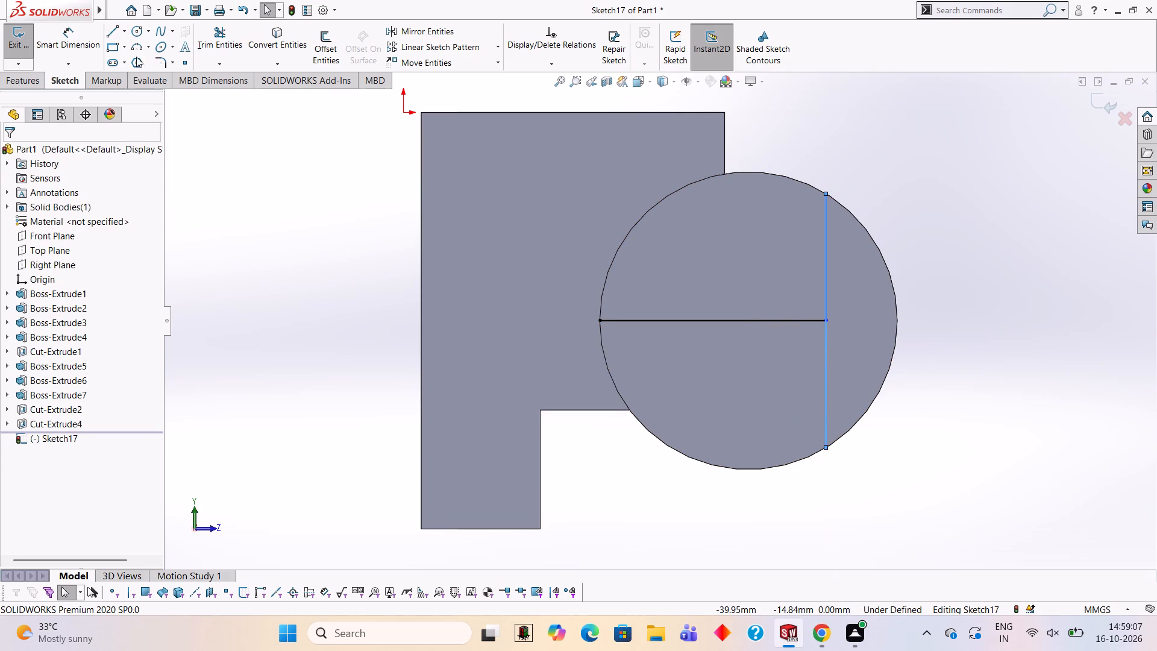
click(232, 37)
click(724, 320)
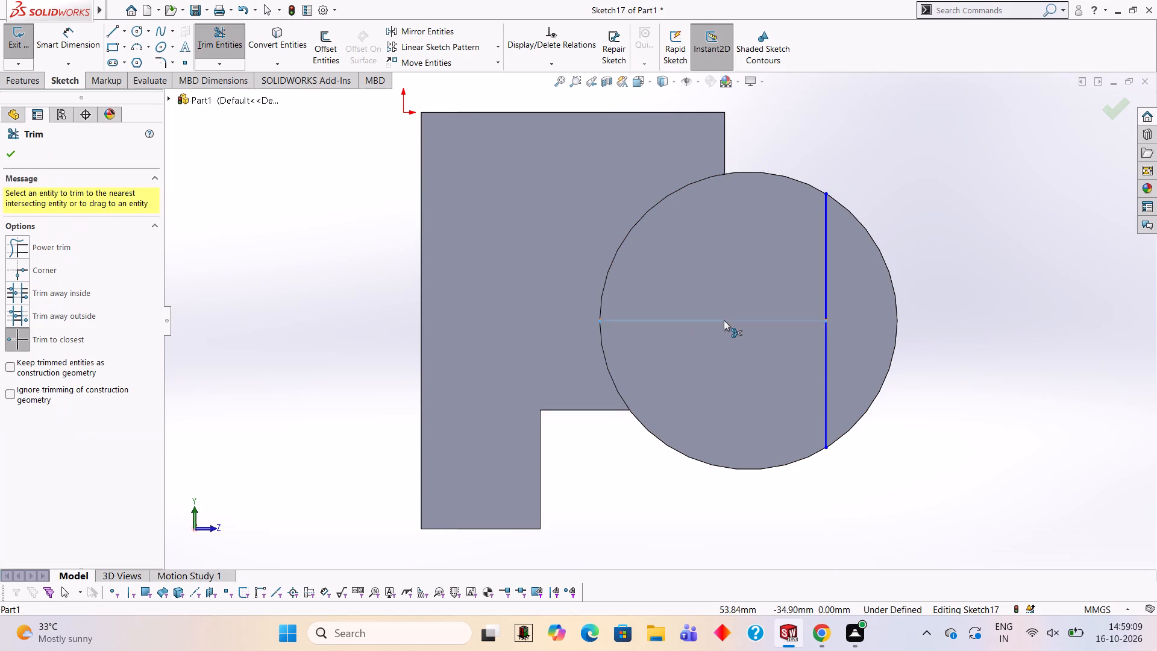
Draw a 50 mm diameter circle centred on the end face and trim away its larger arc on the plate side of the chord.
click(134, 31)
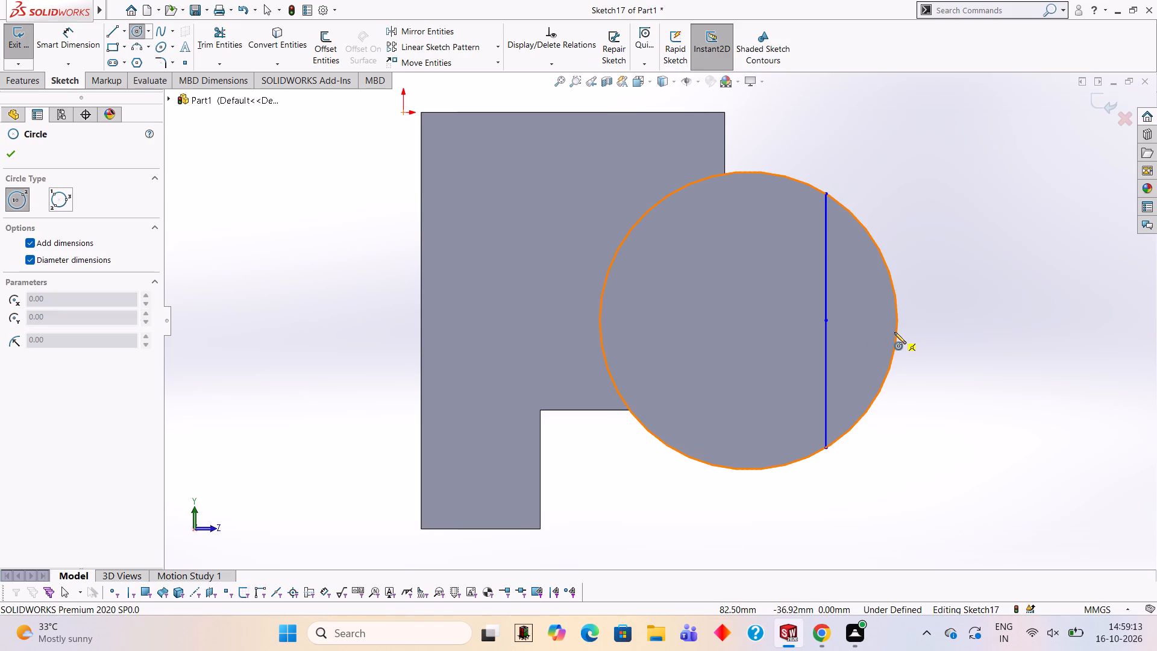
click(747, 321)
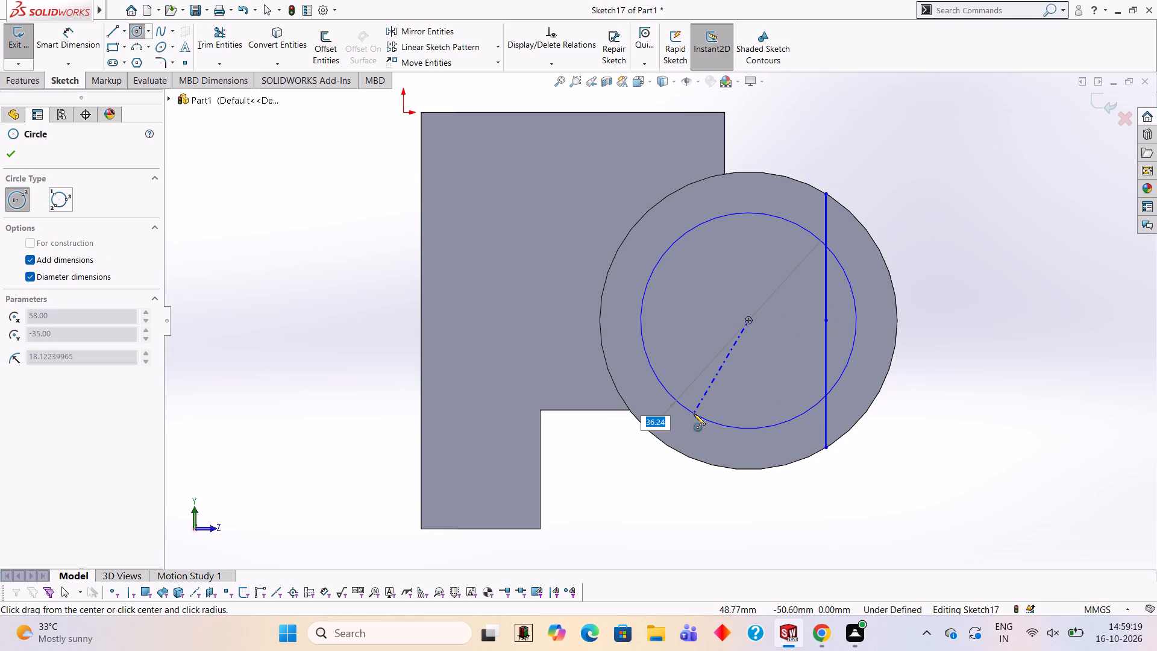
text(50)
key(Return)
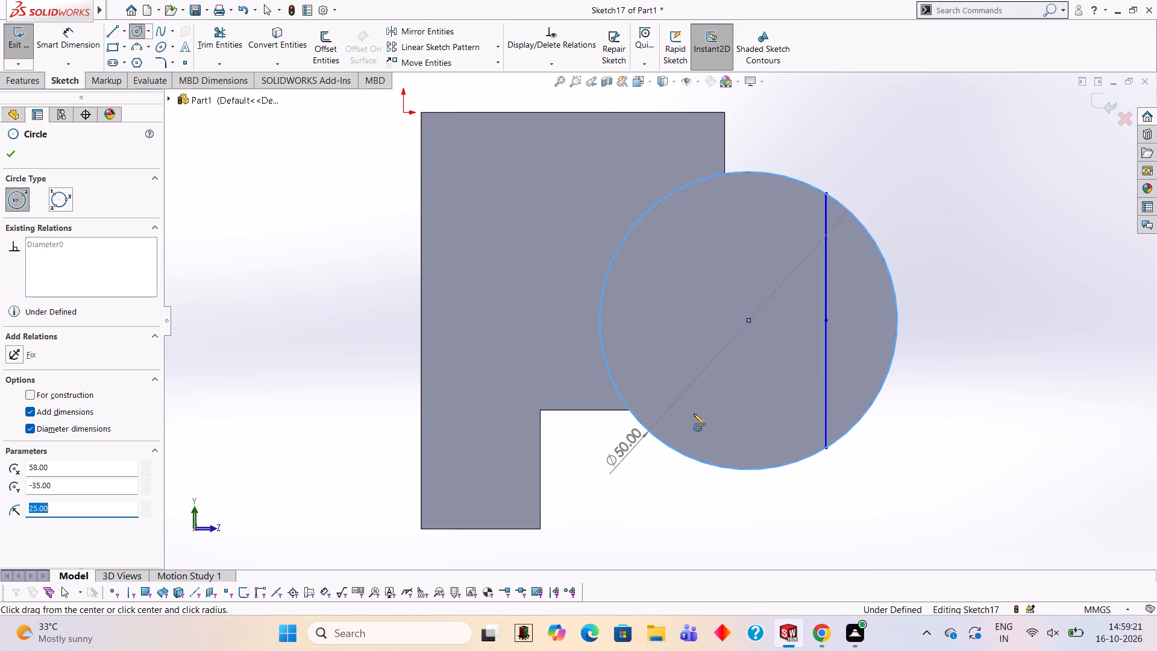
click(230, 28)
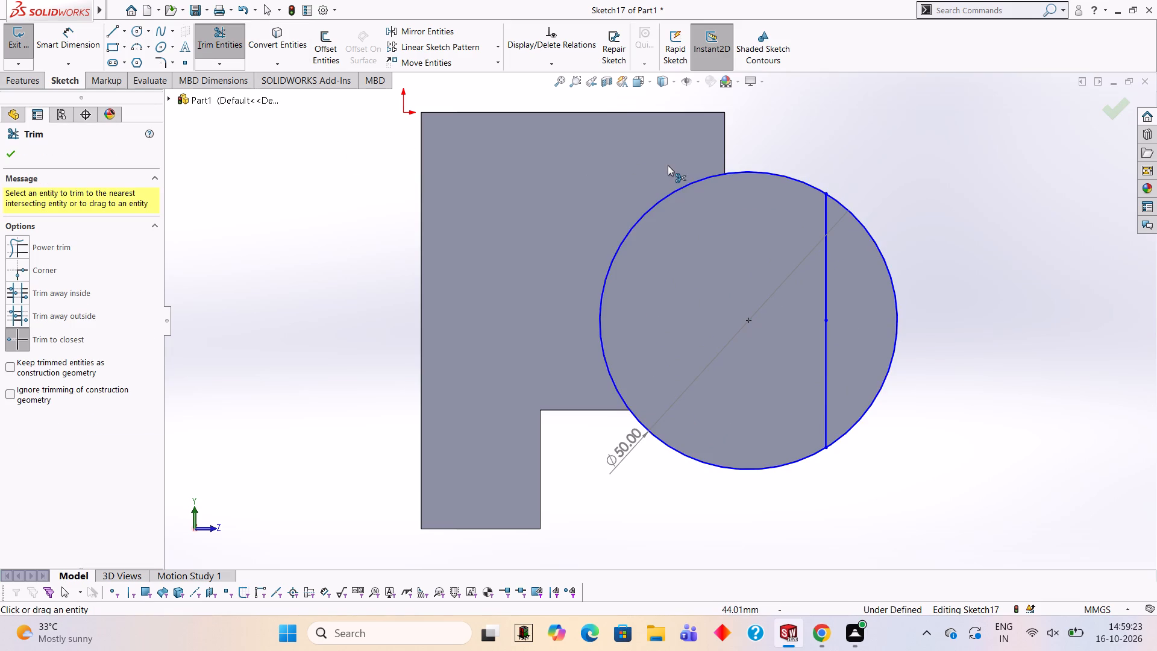
click(682, 187)
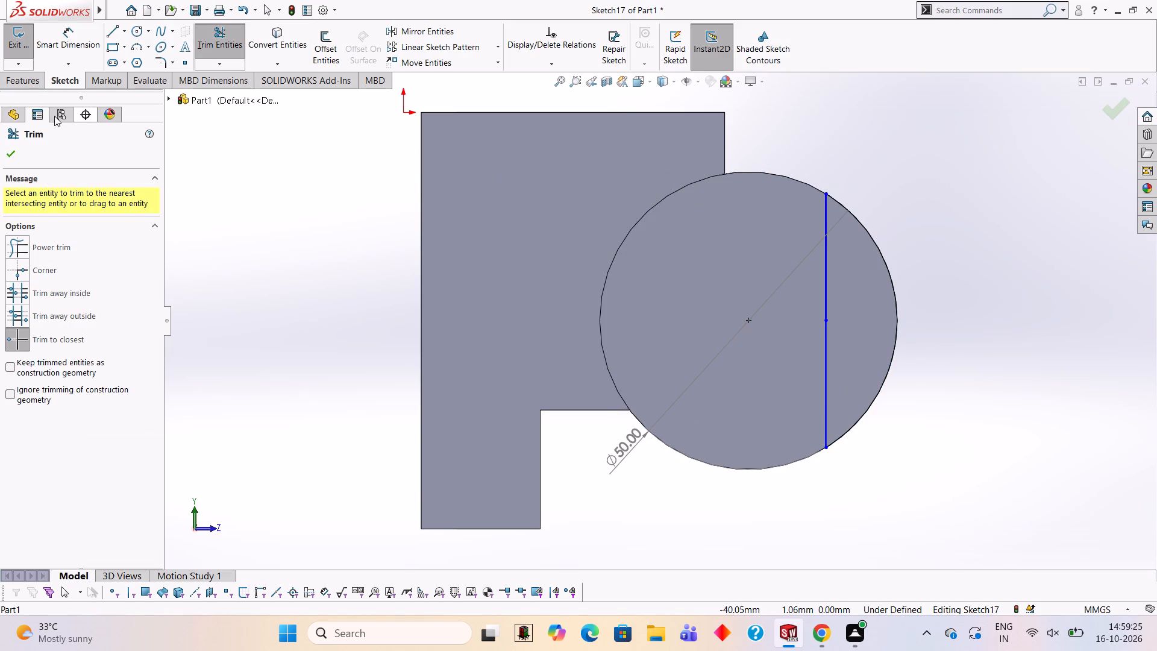
Cut the segment between the chord and the outer arc 10 mm deep into the cylinder with a blind Extruded Cut.
click(22, 89)
click(203, 48)
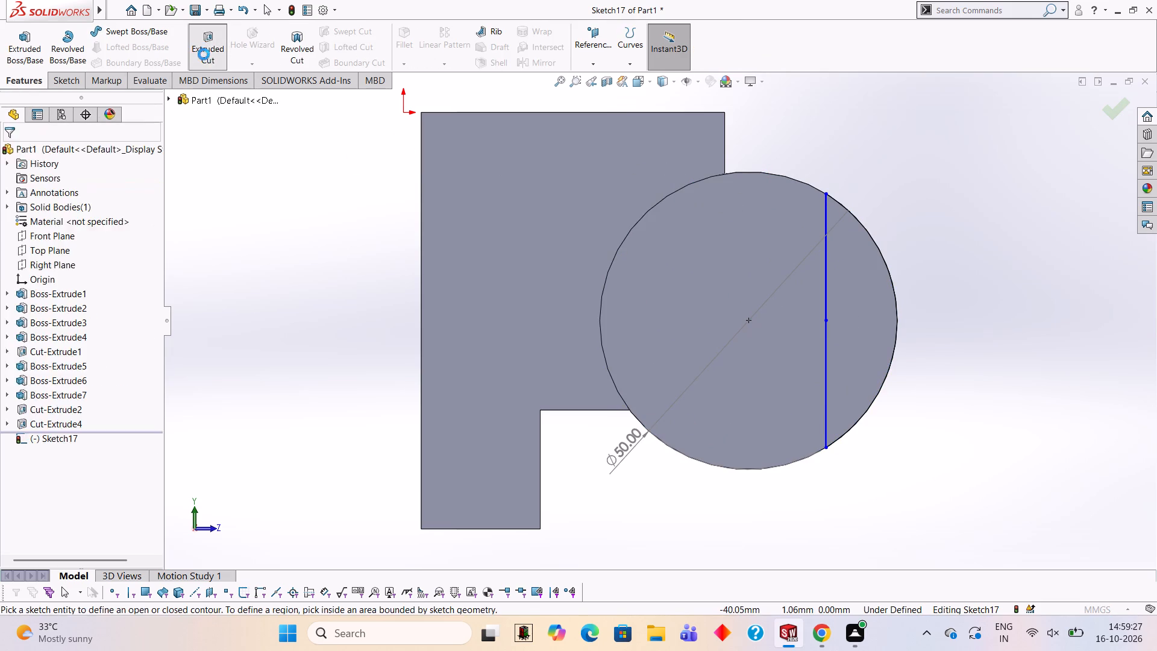
middle_drag(712, 204, 619, 218)
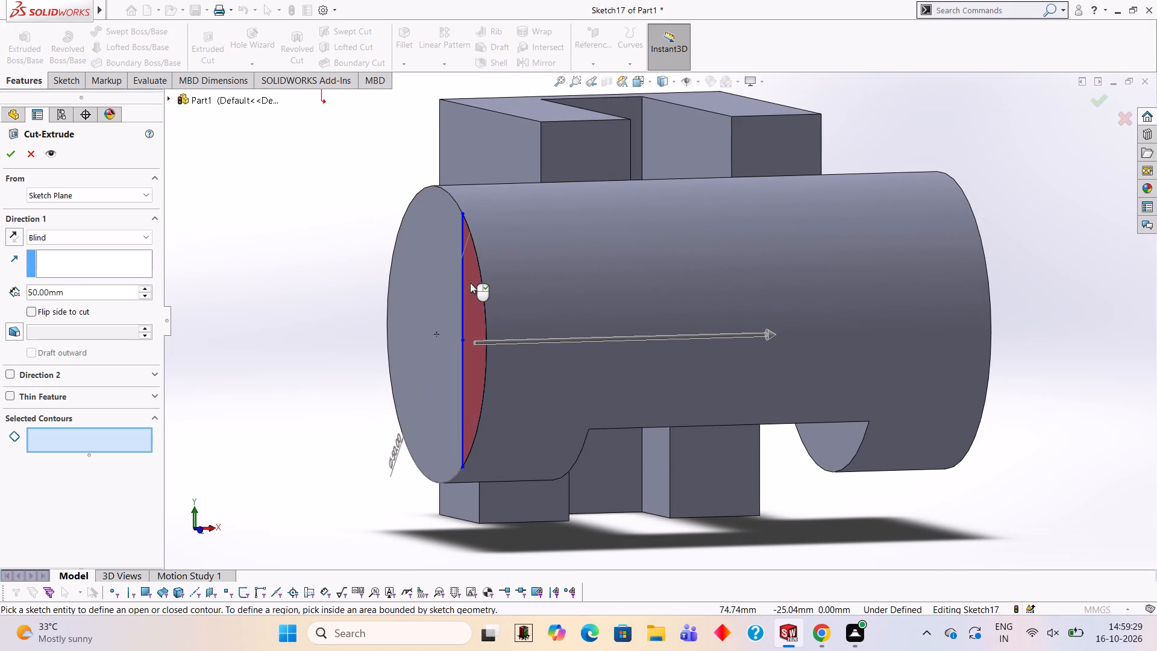
click(472, 283)
click(83, 292)
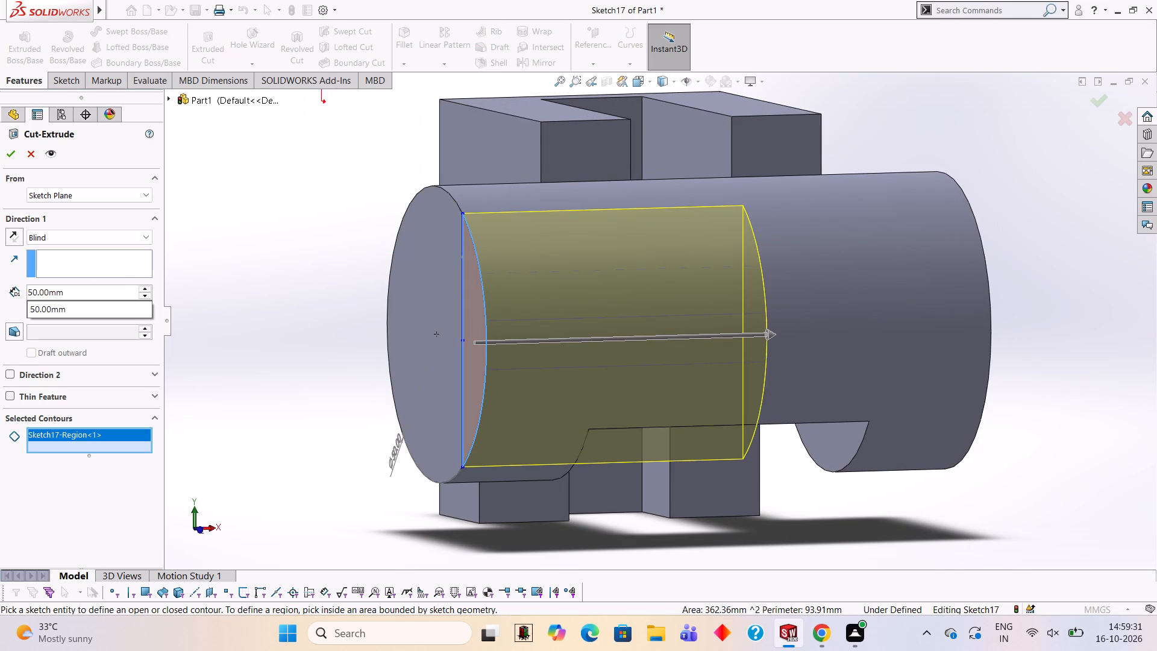
key(BackSpace)
key(BackSpace)
key(BackSpace)
key(BackSpace)
key(BackSpace)
key(BackSpace)
key(BackSpace)
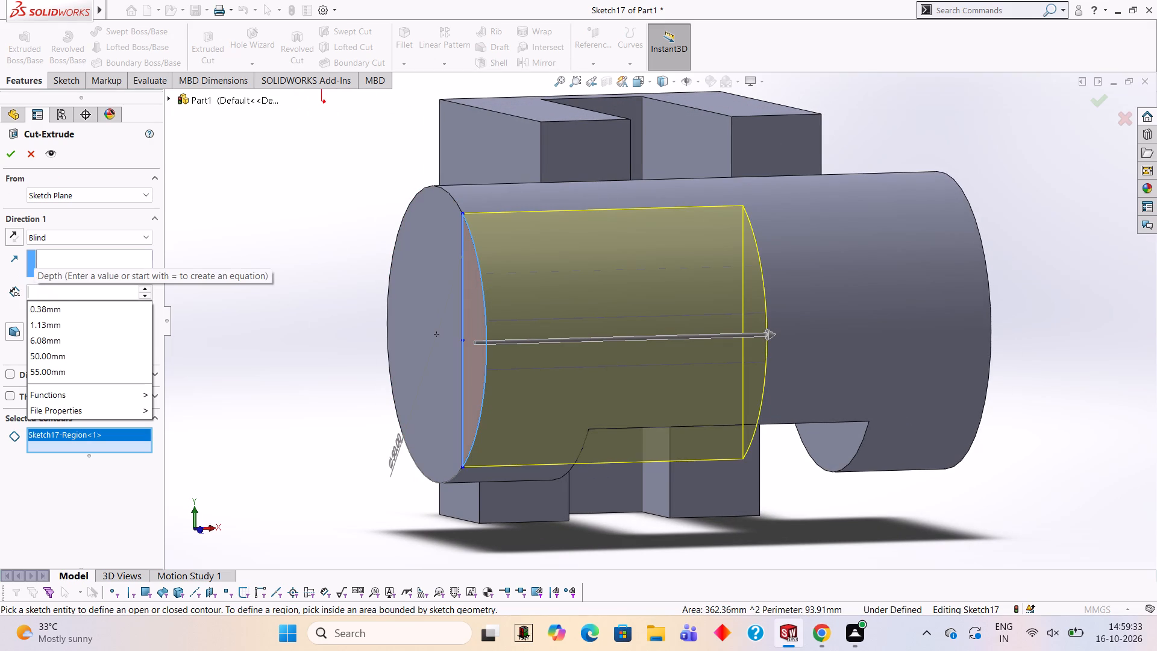
text(10)
key(Return)
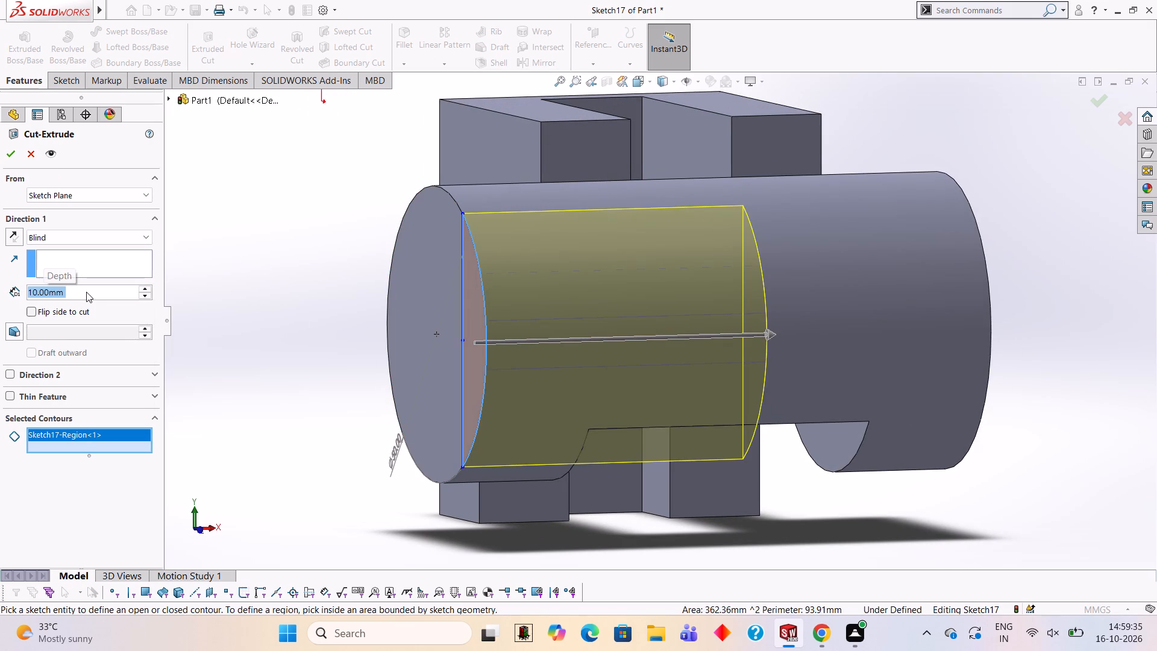
scroll(565, 288, down, 1)
middle_drag(547, 306, 558, 184)
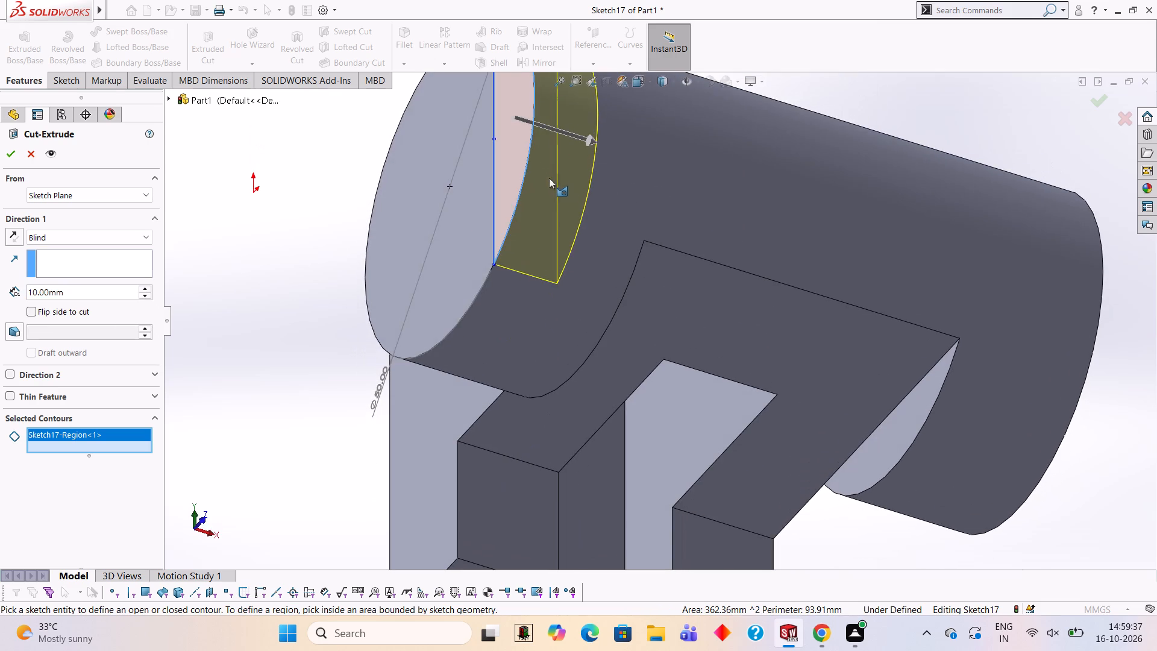
click(14, 149)
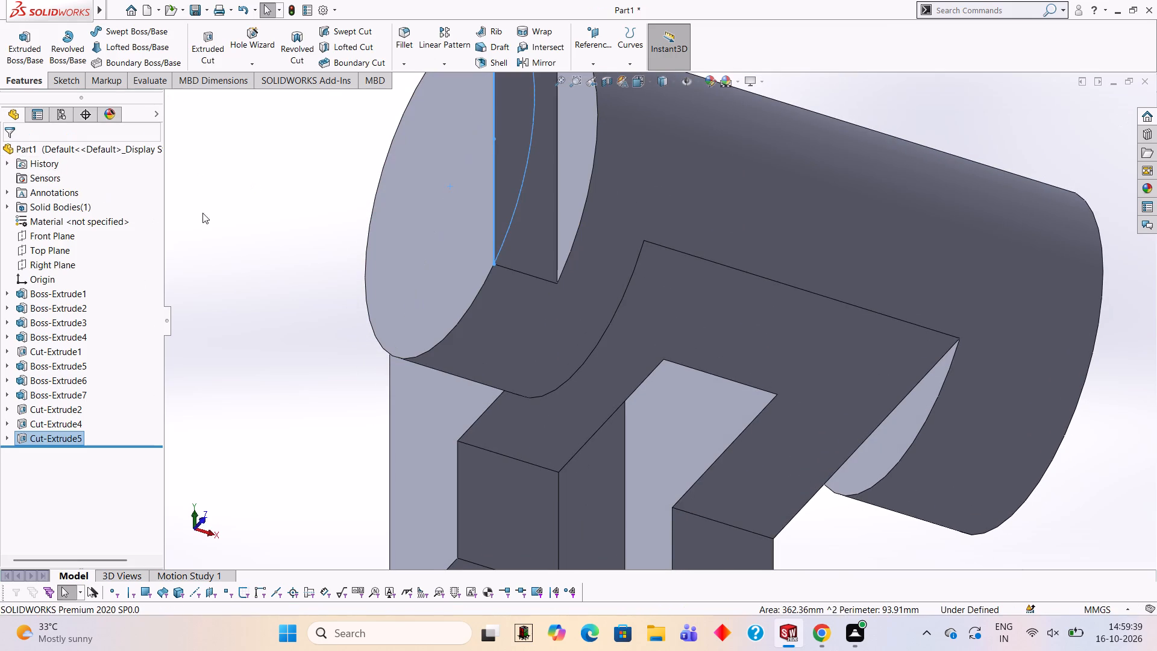
Examine the new flat cut at the cylinder's end from the front, side and underside.
click(281, 218)
scroll(519, 278, up, 1)
middle_drag(513, 279, 480, 271)
scroll(509, 265, up, 4)
middle_drag(685, 316, 776, 398)
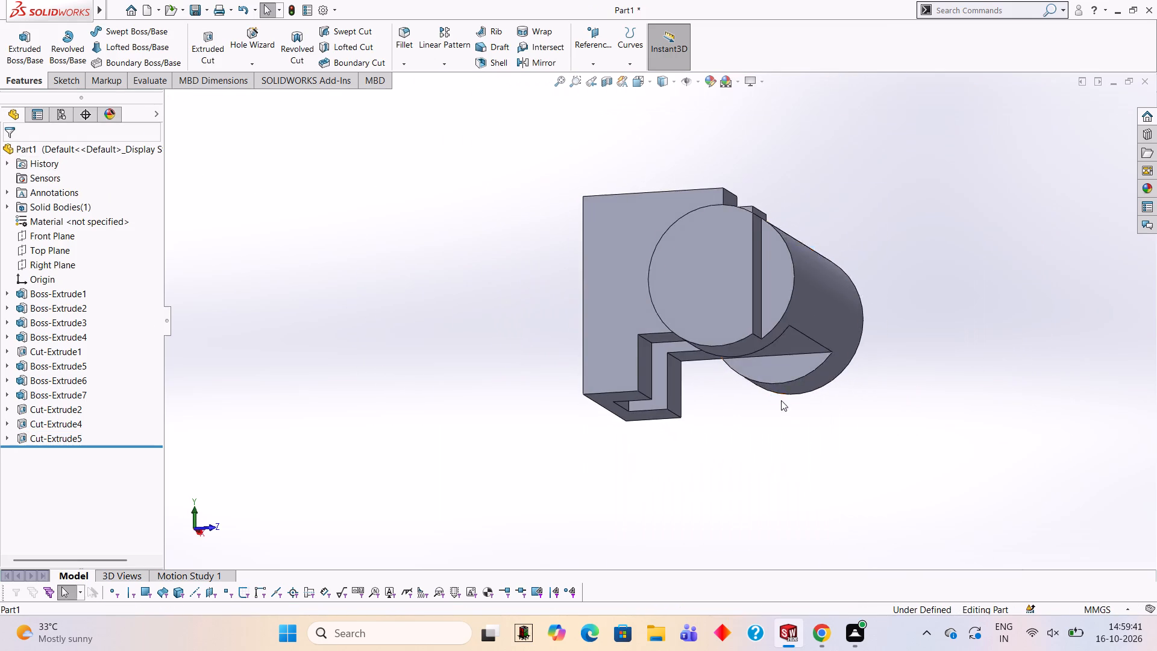
scroll(838, 290, up, 1)
middle_drag(838, 290, 800, 292)
scroll(820, 265, down, 3)
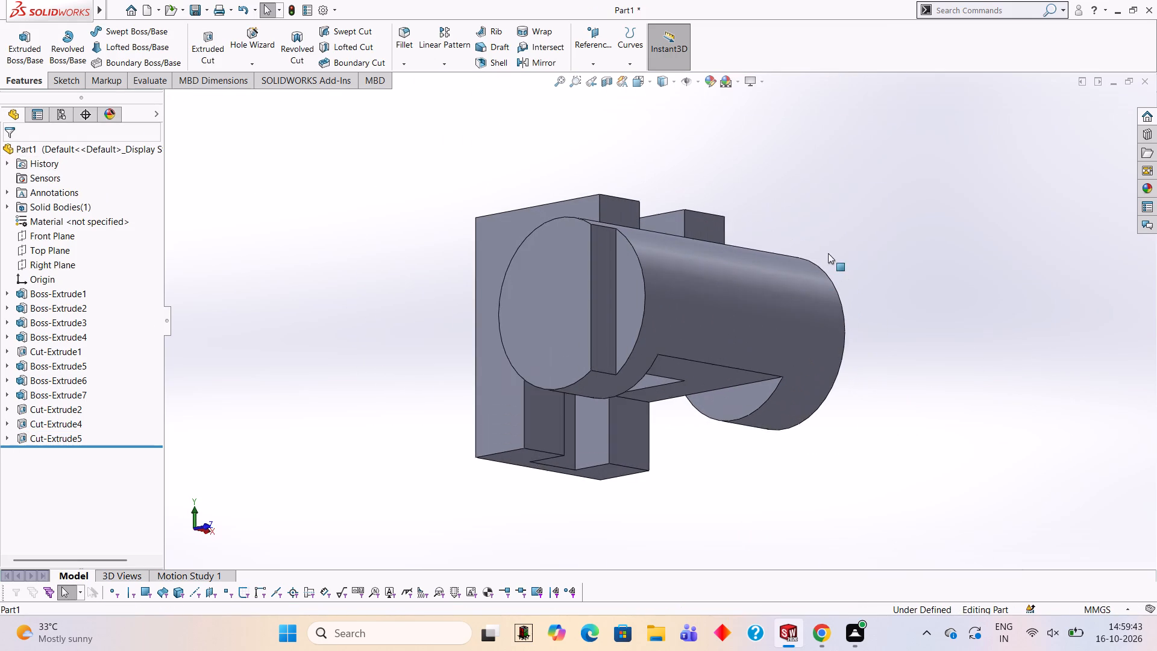
middle_drag(656, 347, 586, 234)
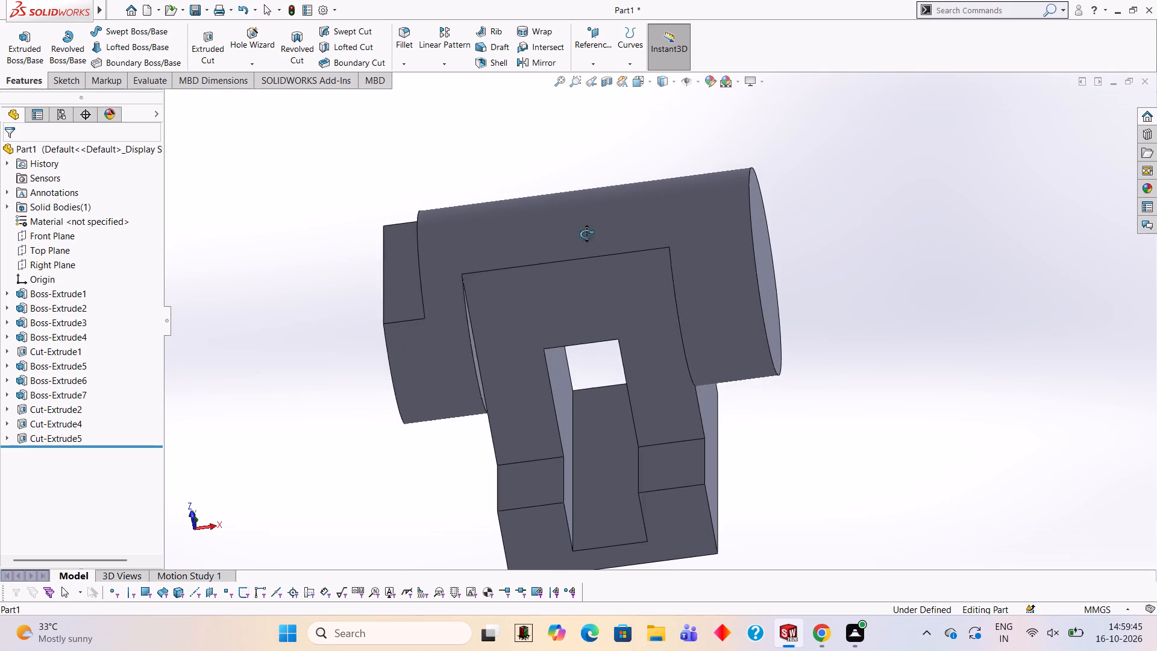
middle_drag(586, 234, 637, 237)
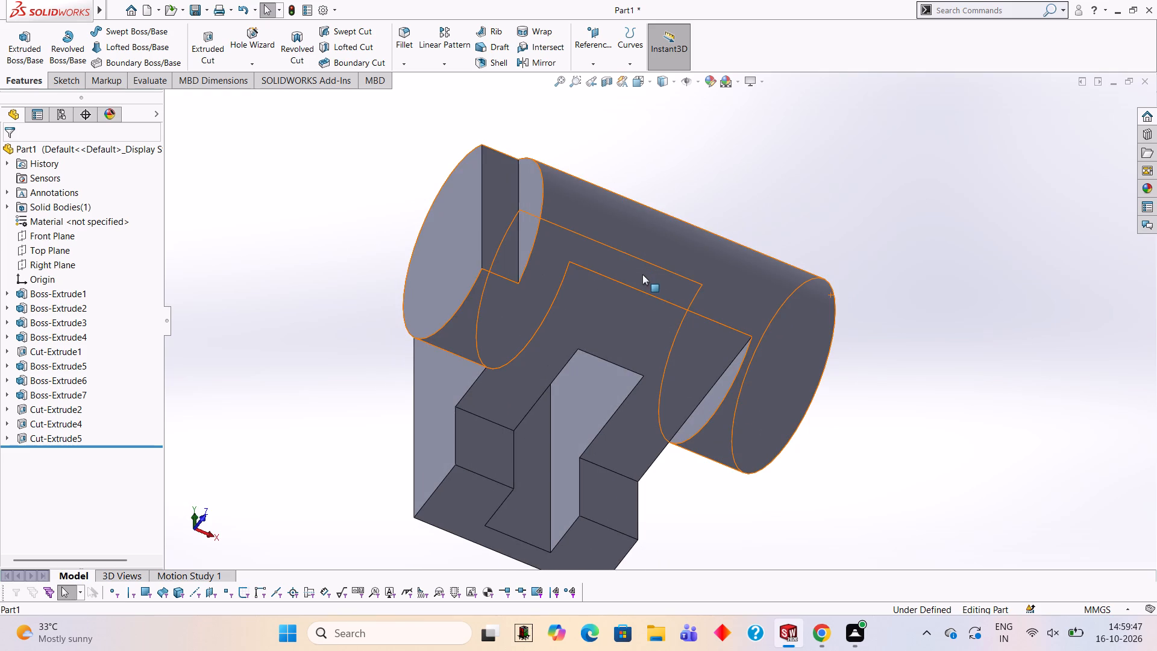
Start a new sketch on the cylinder's opposite circular end face and view it face-on.
middle_drag(674, 301, 474, 385)
click(656, 181)
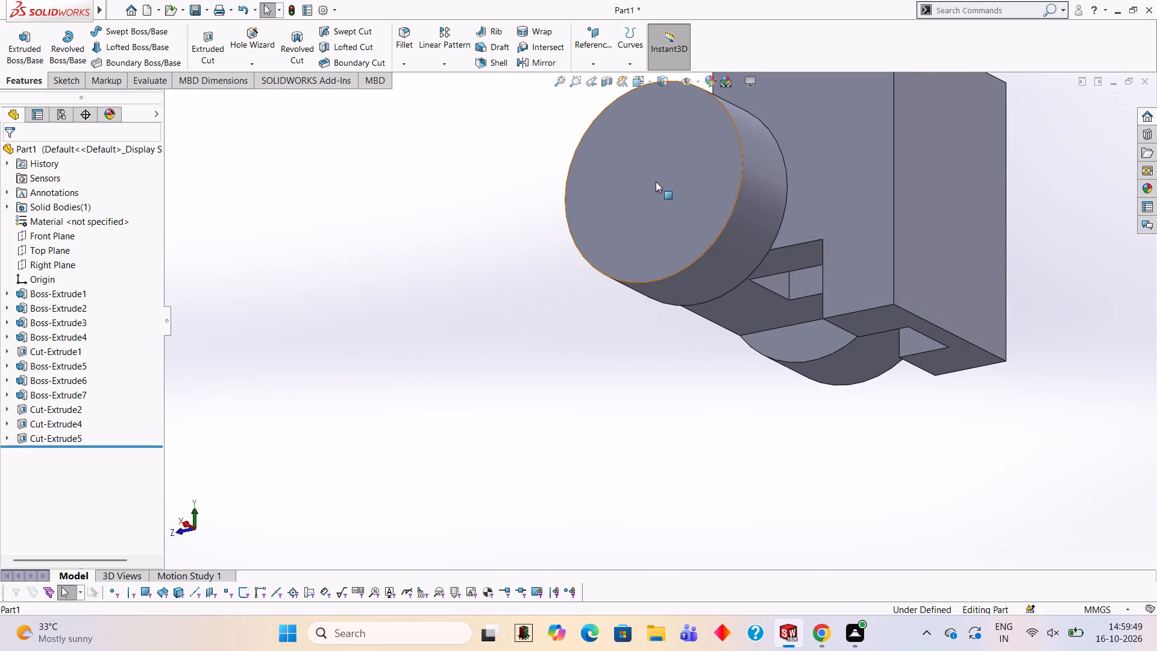
click(706, 150)
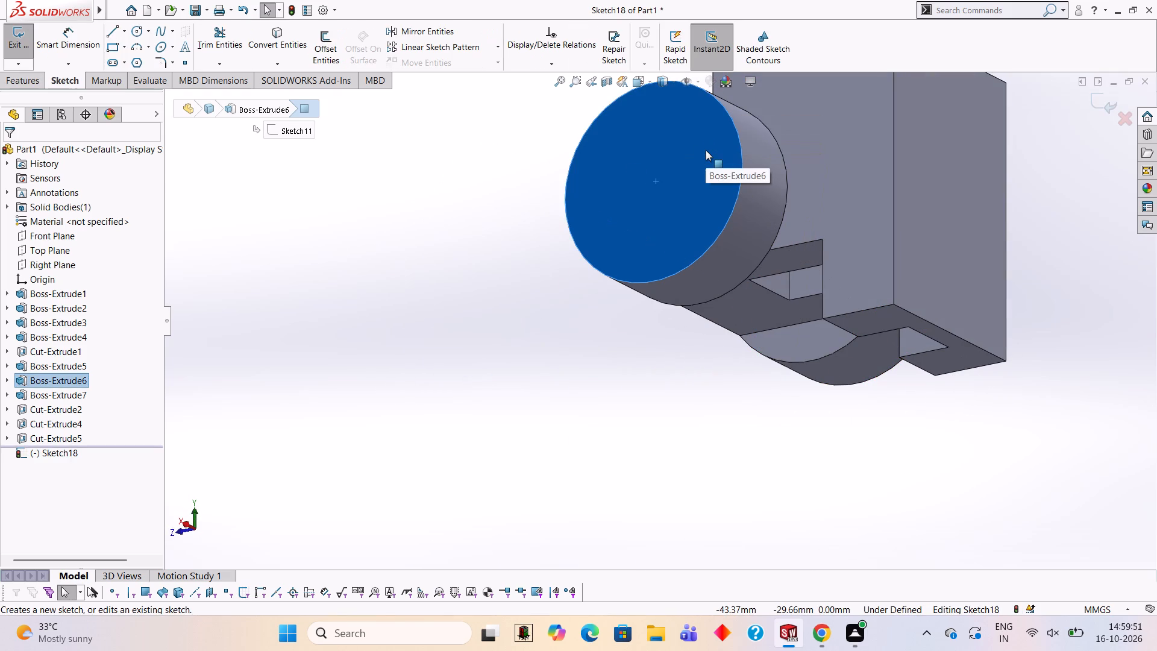
key(ctrl+8)
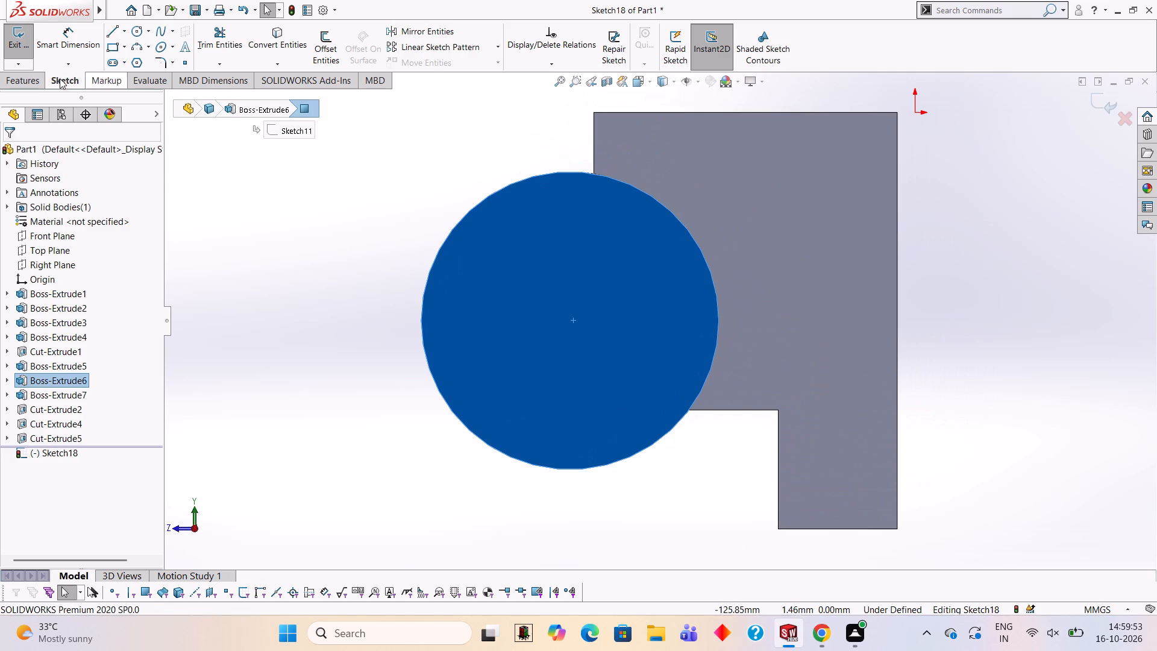
Draw a 38 mm horizontal line from the circle's plate-side edge and a vertical line through its end, extending past the circle both ways.
click(110, 32)
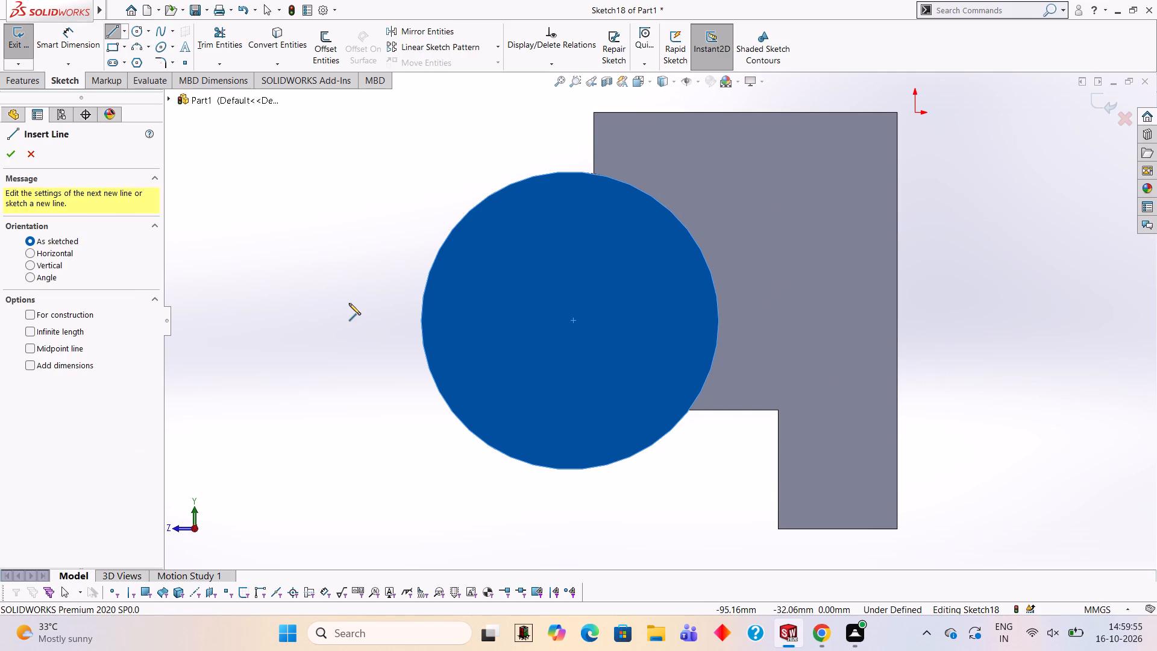
click(718, 319)
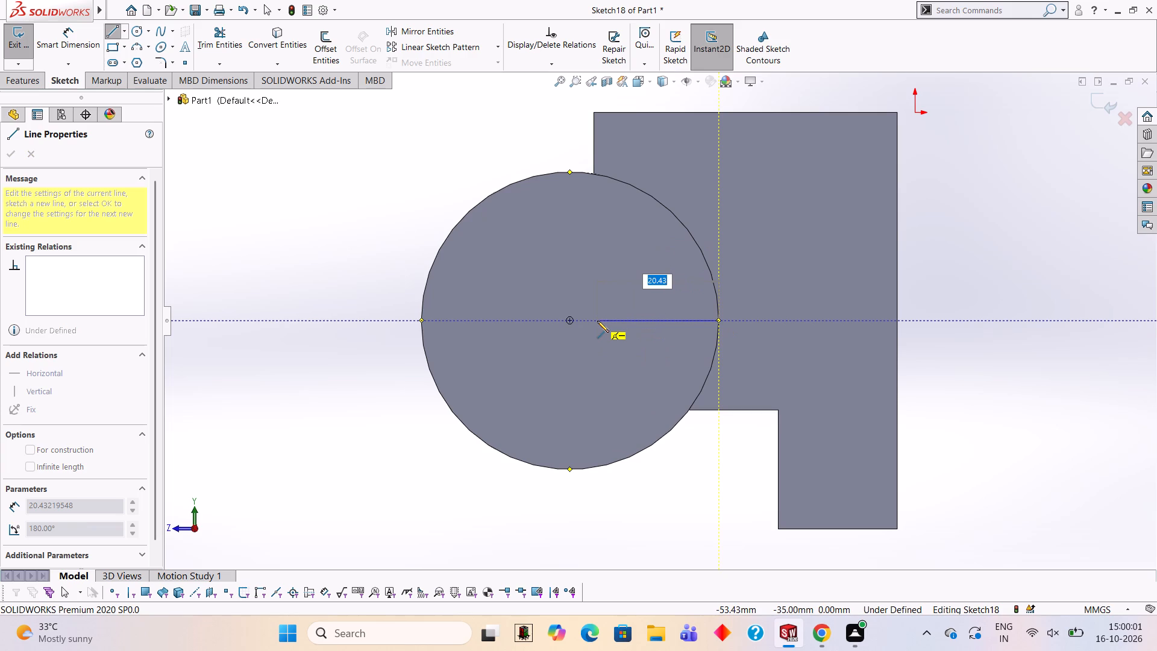
text(38)
key(Return)
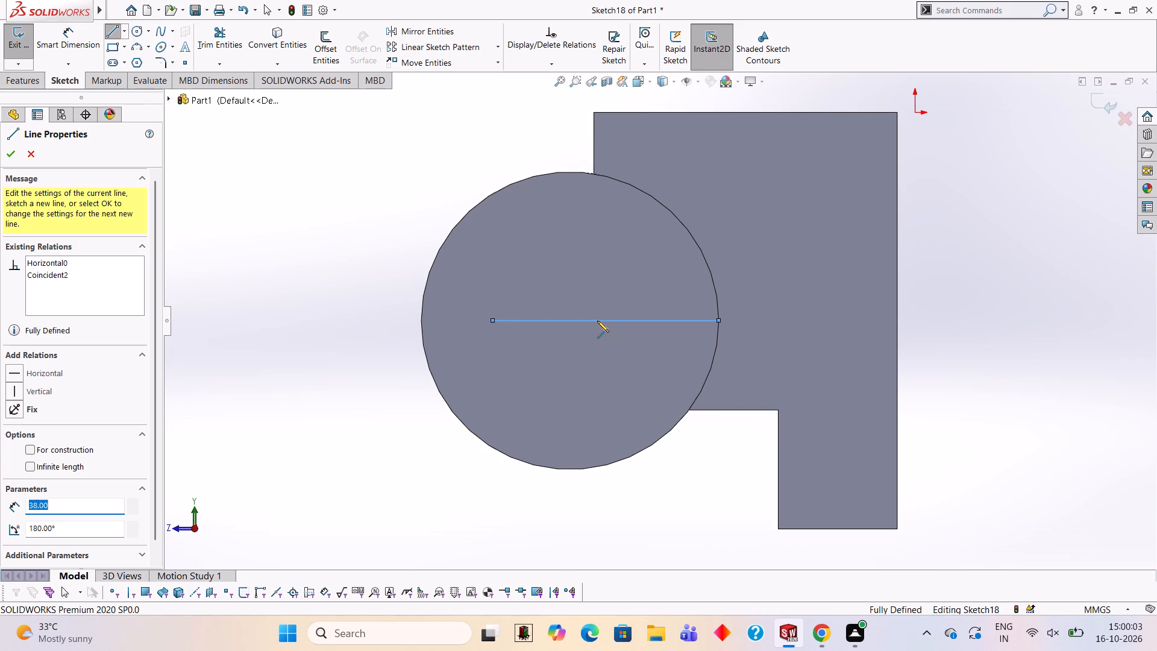
click(494, 161)
click(492, 495)
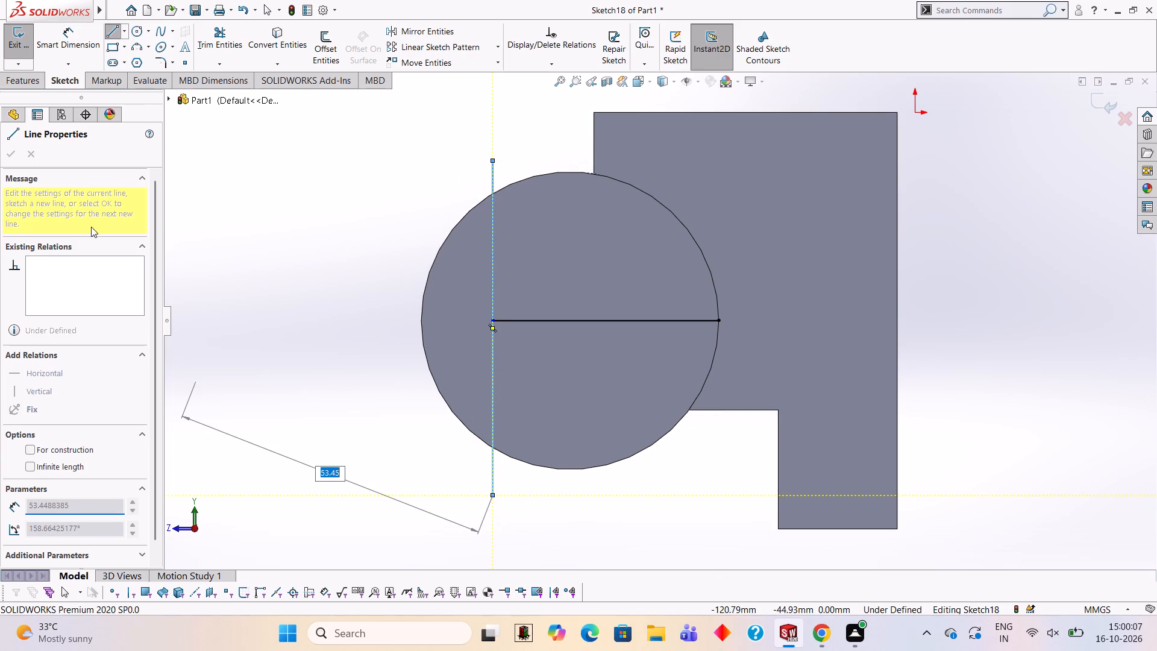
Sketch a 50 mm diameter circle centred on the cylinder's end face, coinciding with its outline.
click(139, 29)
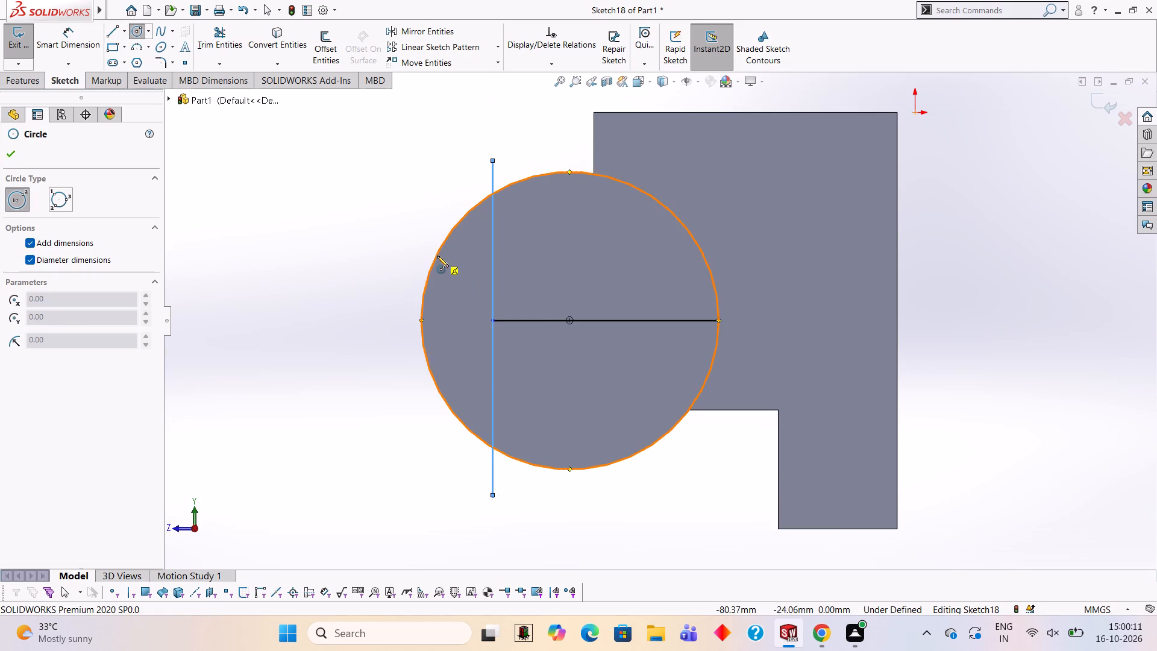
click(569, 319)
text(50)
key(Return)
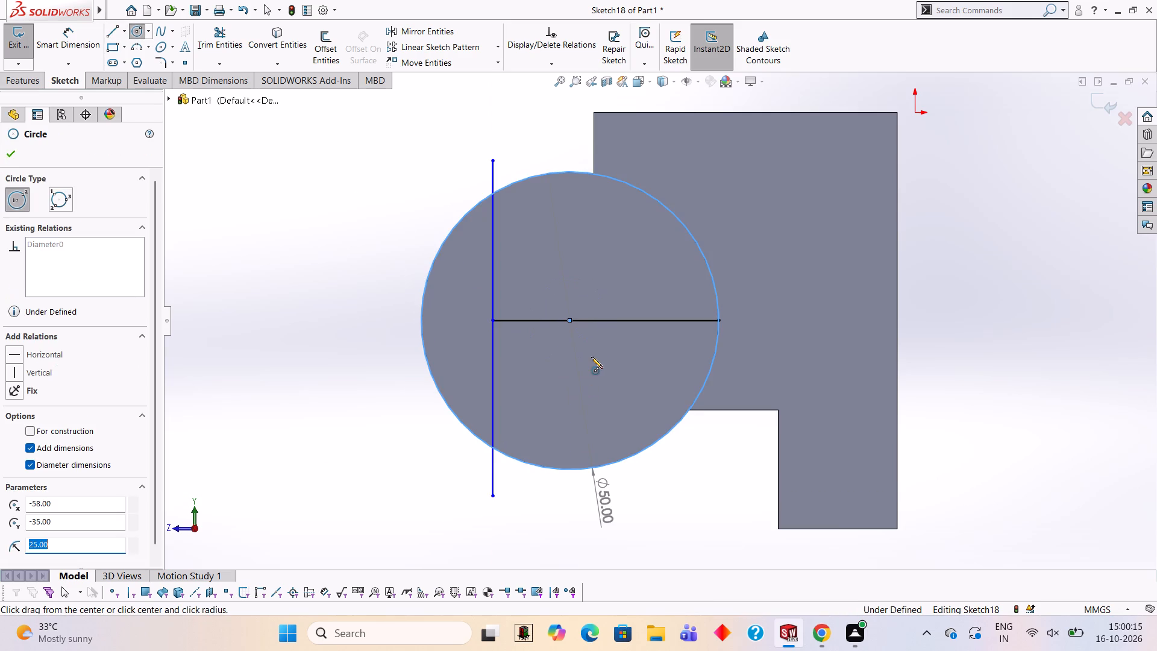
Trim the vertical line's ends outside the circle, the horizontal line and the plate-side arc, leaving only the chord and outer arc.
click(220, 39)
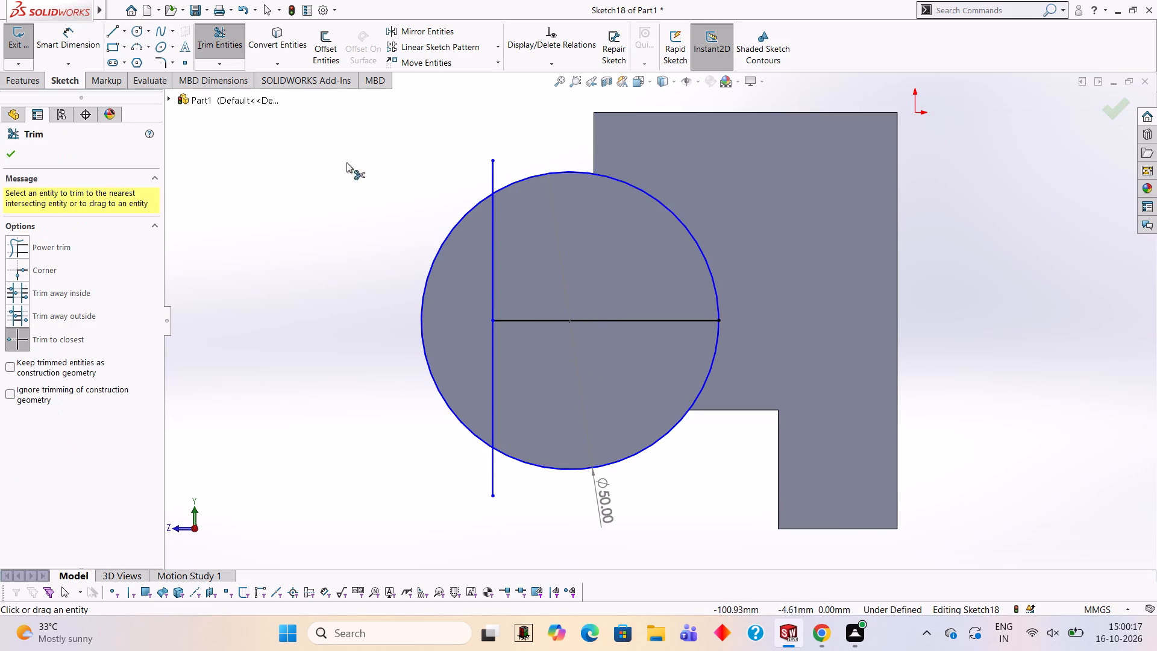
click(494, 168)
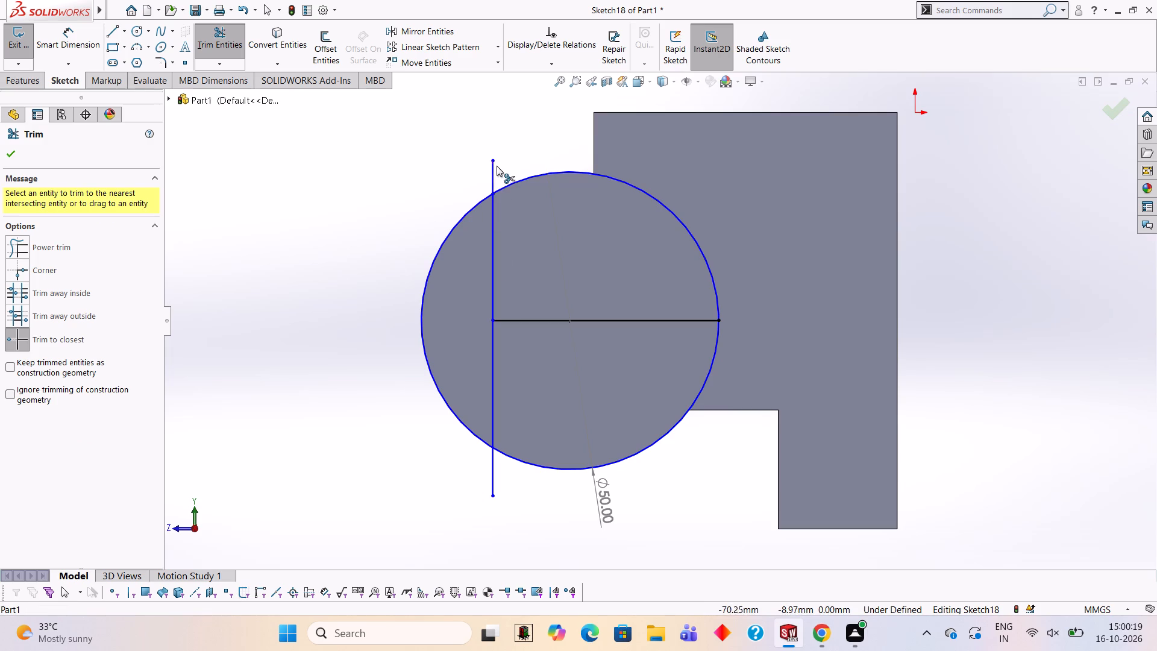
click(490, 166)
click(536, 322)
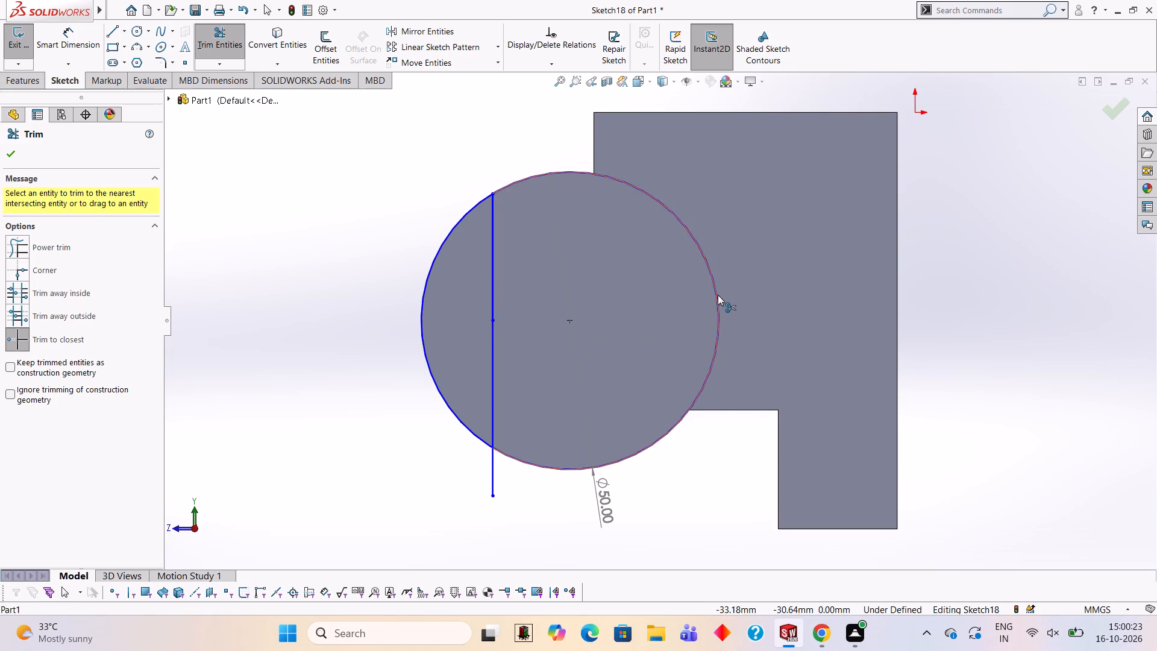
click(718, 295)
click(492, 485)
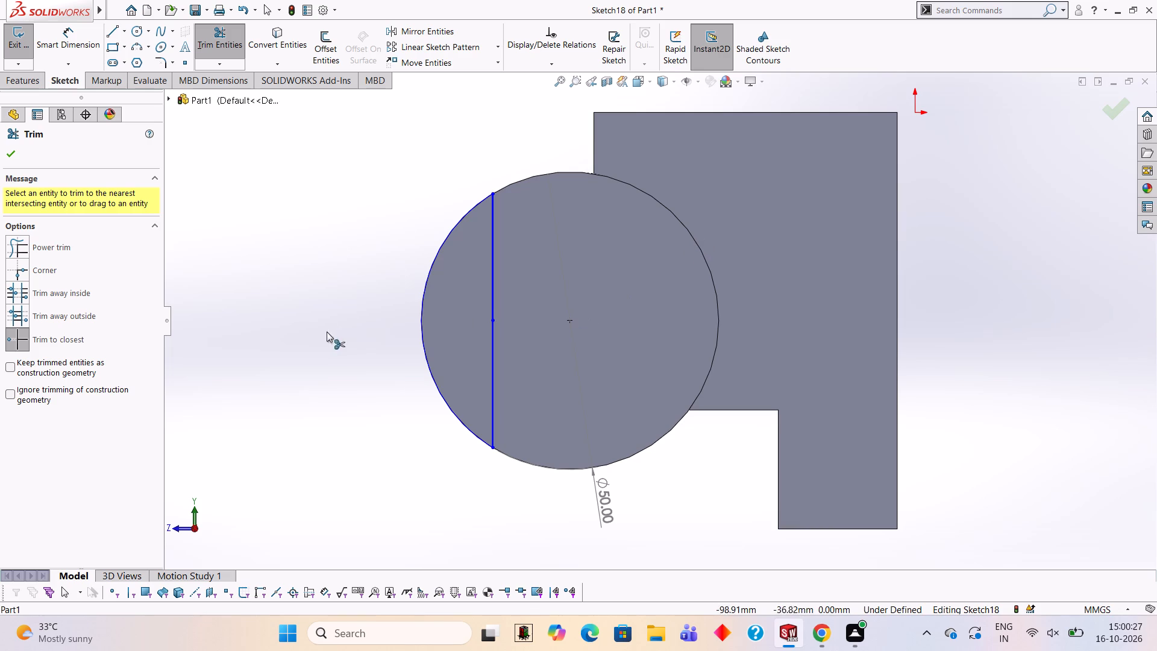
Cut the segment between the chord and outer arc 10 mm deep into the cylinder with a blind Extruded Cut.
click(20, 82)
click(195, 56)
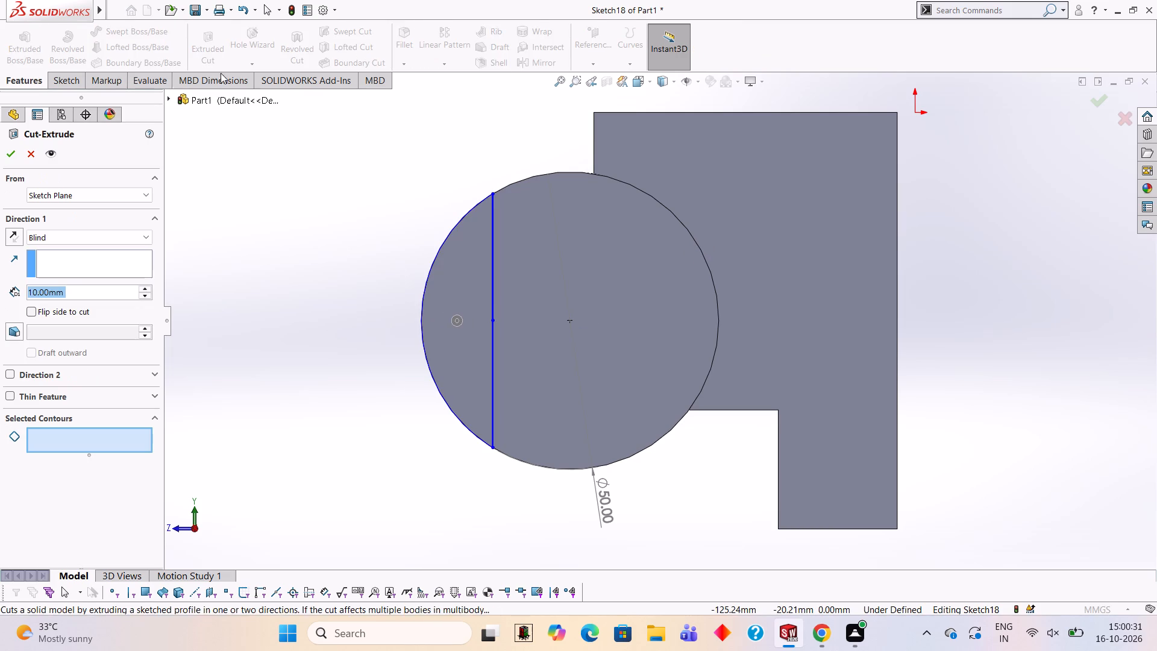
middle_drag(371, 180, 442, 216)
click(756, 360)
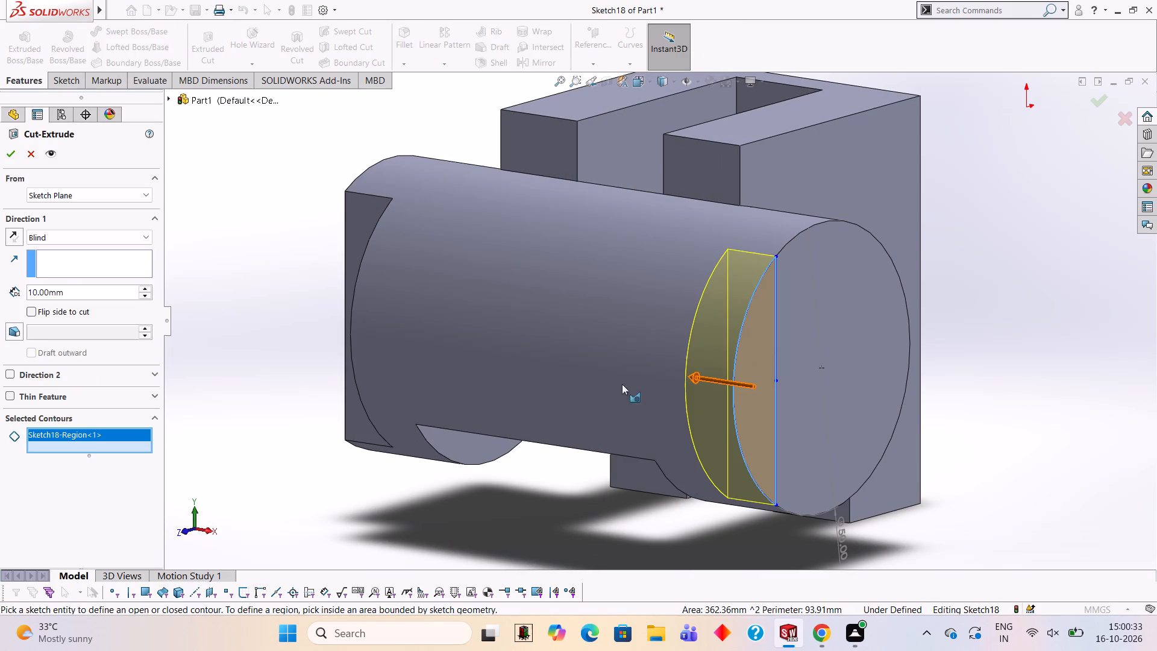
click(8, 155)
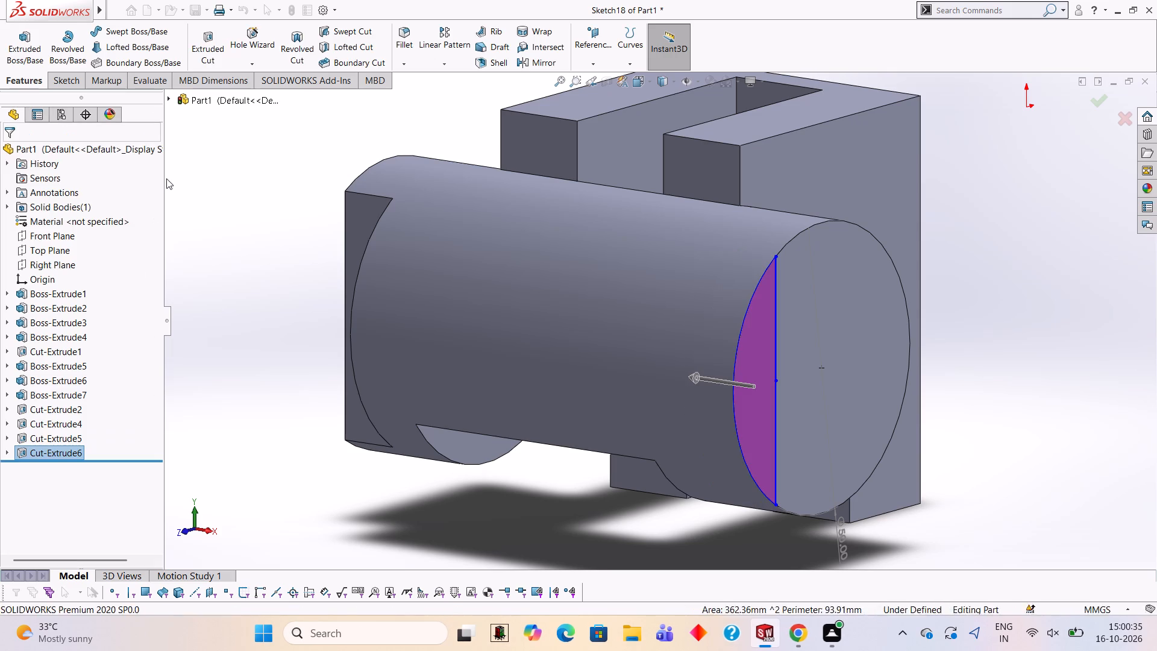
click(295, 209)
Examine the flats at both cylinder ends and the rest of the bracket from the front, sides, back and underside.
scroll(506, 248, up, 2)
middle_drag(634, 306, 679, 245)
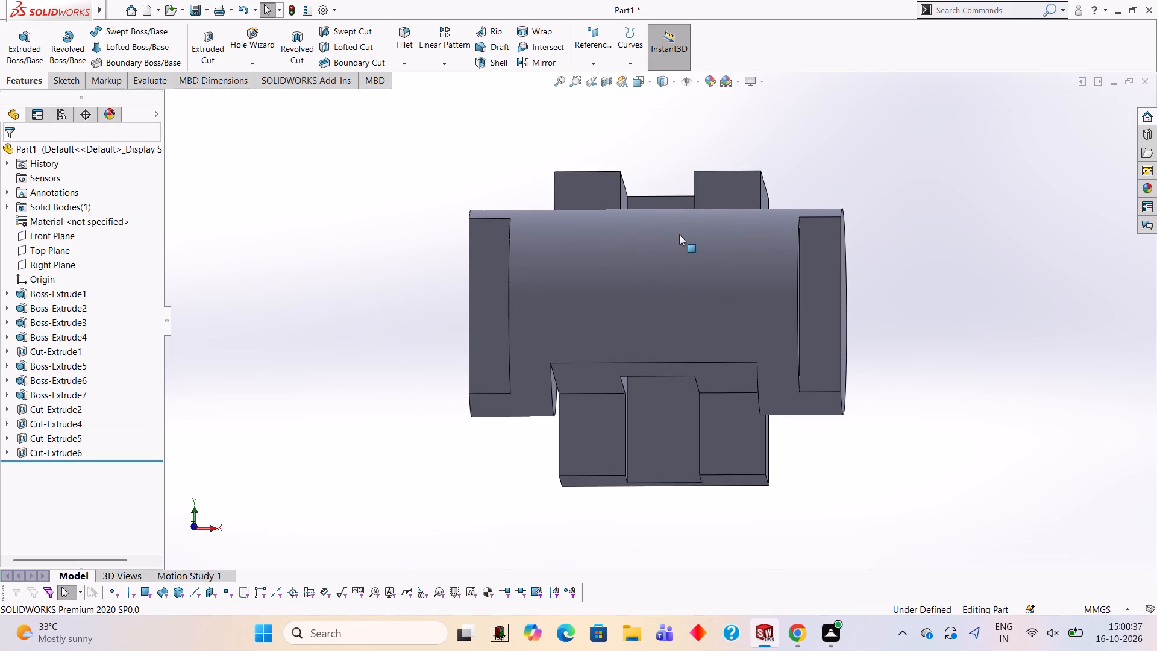
scroll(707, 308, down, 3)
scroll(708, 313, up, 4)
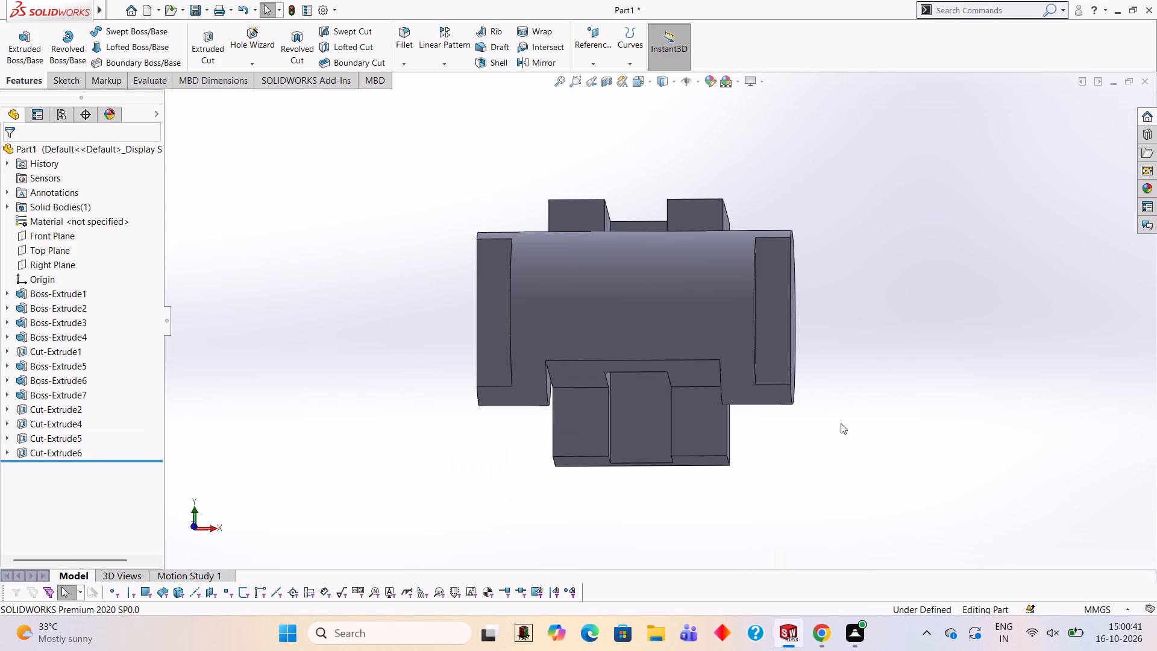
scroll(841, 423, up, 2)
middle_drag(852, 389, 915, 445)
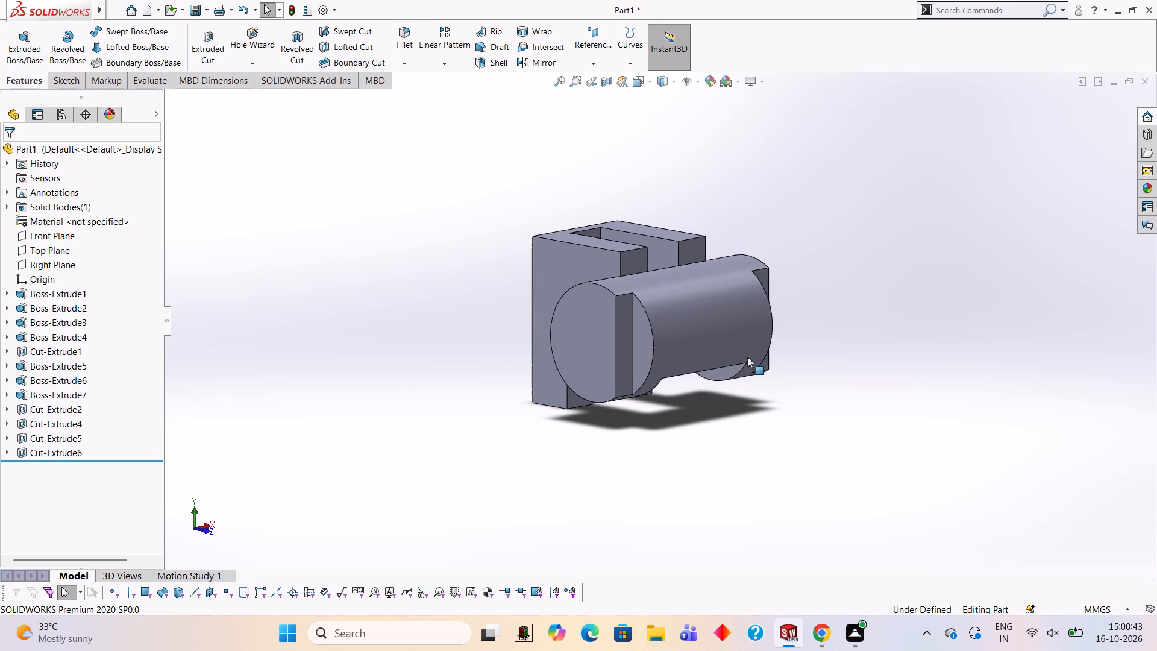
scroll(727, 322, up, 1)
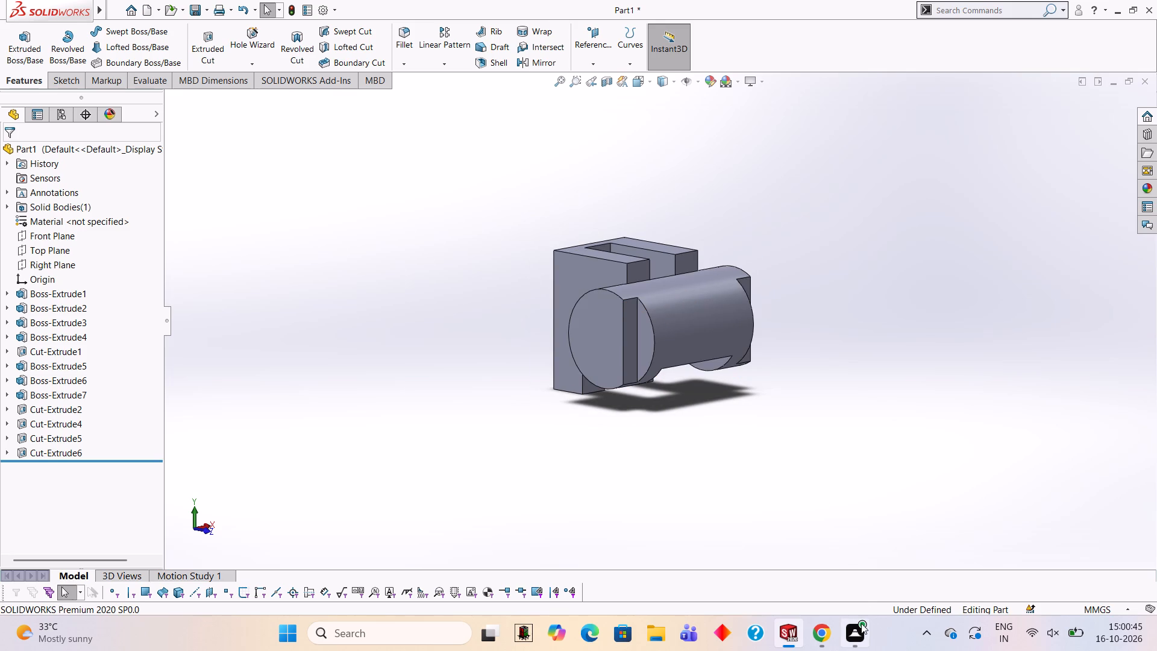
scroll(789, 330, up, 2)
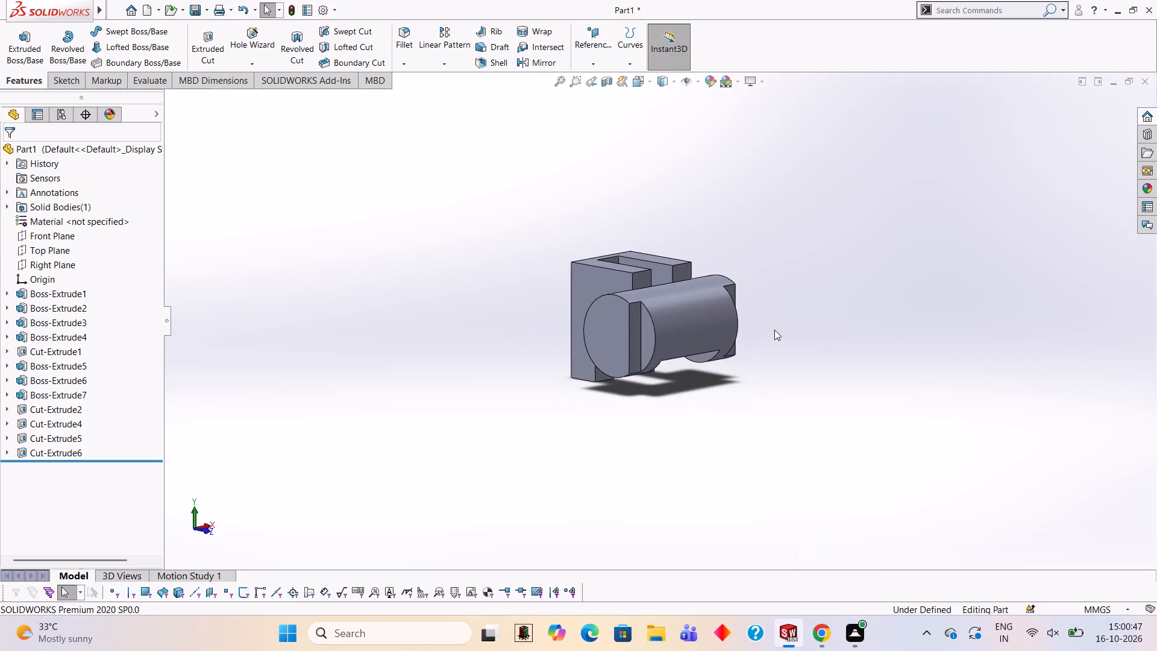
middle_drag(764, 330, 713, 331)
scroll(713, 331, up, 1)
scroll(692, 306, down, 9)
middle_drag(651, 380, 788, 454)
scroll(697, 433, up, 6)
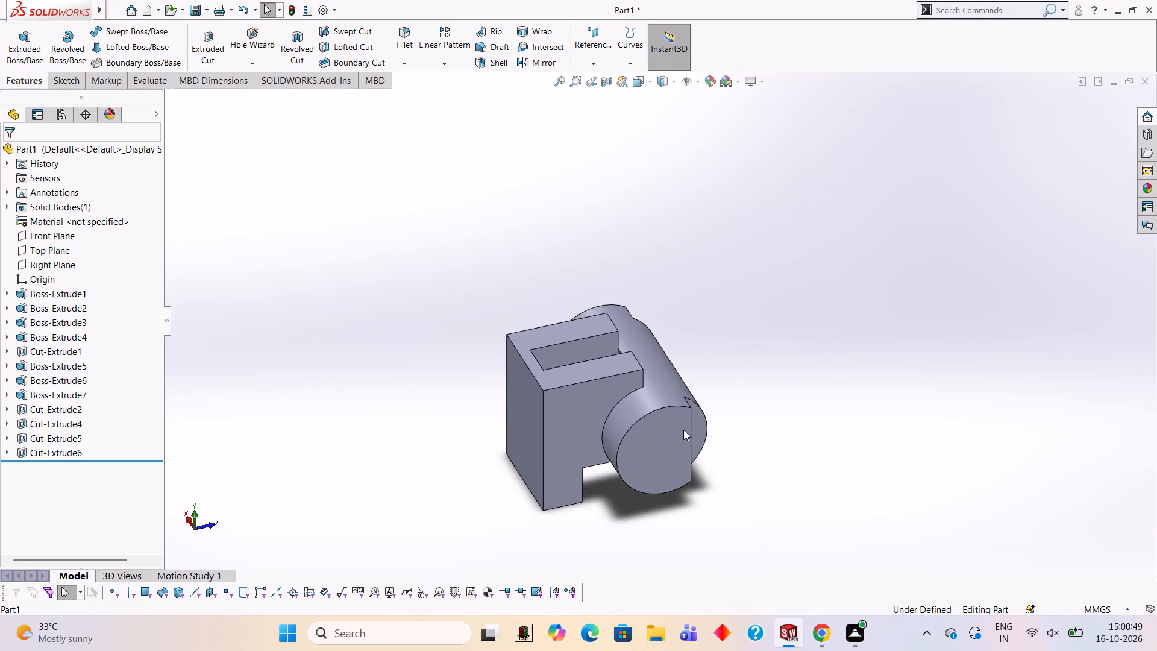
middle_drag(683, 430, 750, 450)
middle_drag(712, 428, 677, 412)
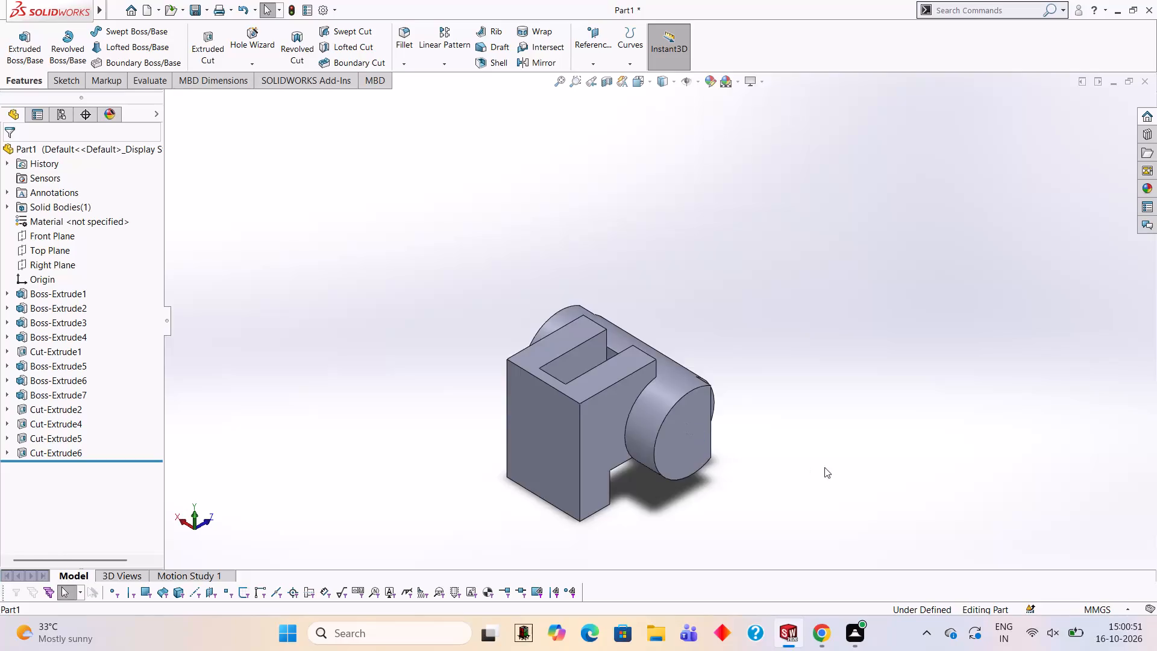
scroll(820, 442, up, 2)
middle_drag(773, 420, 624, 263)
scroll(668, 451, up, 1)
middle_drag(668, 451, 633, 304)
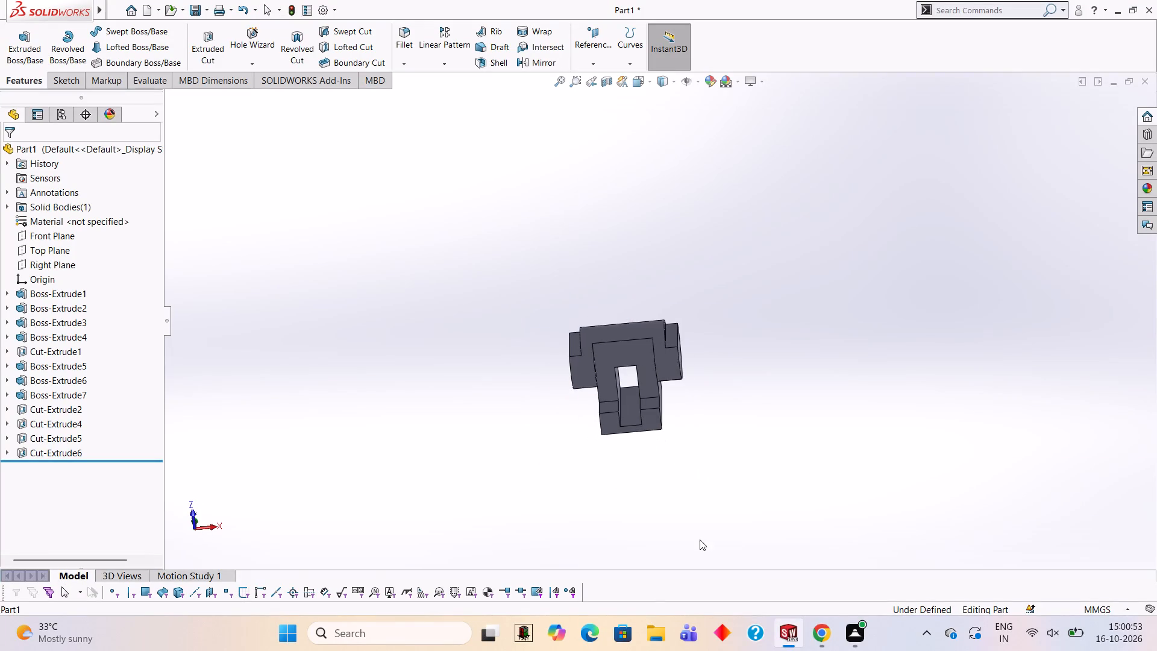
middle_drag(692, 506, 683, 393)
scroll(682, 392, up, 1)
scroll(641, 350, down, 6)
middle_drag(642, 361, 679, 436)
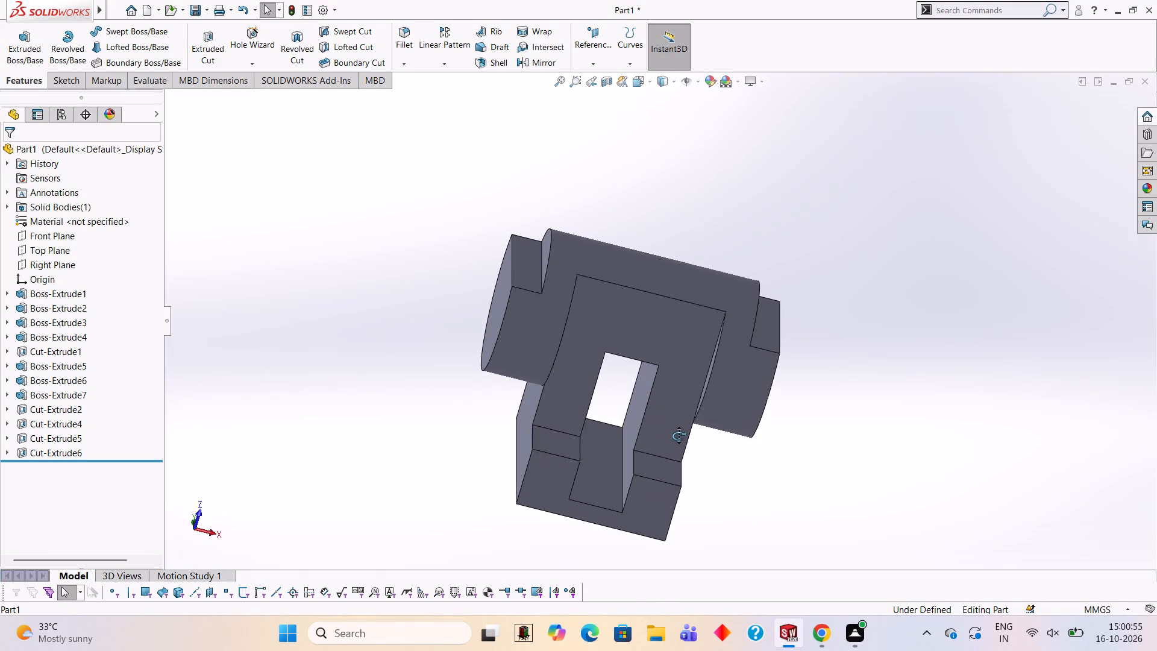
middle_drag(679, 436, 679, 442)
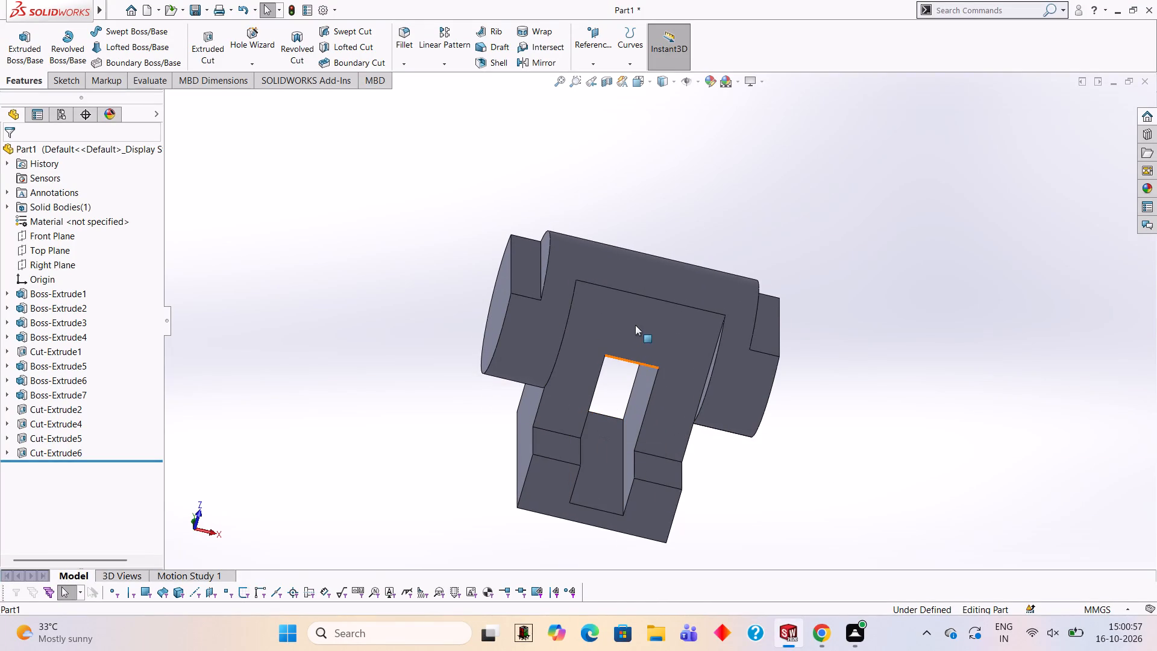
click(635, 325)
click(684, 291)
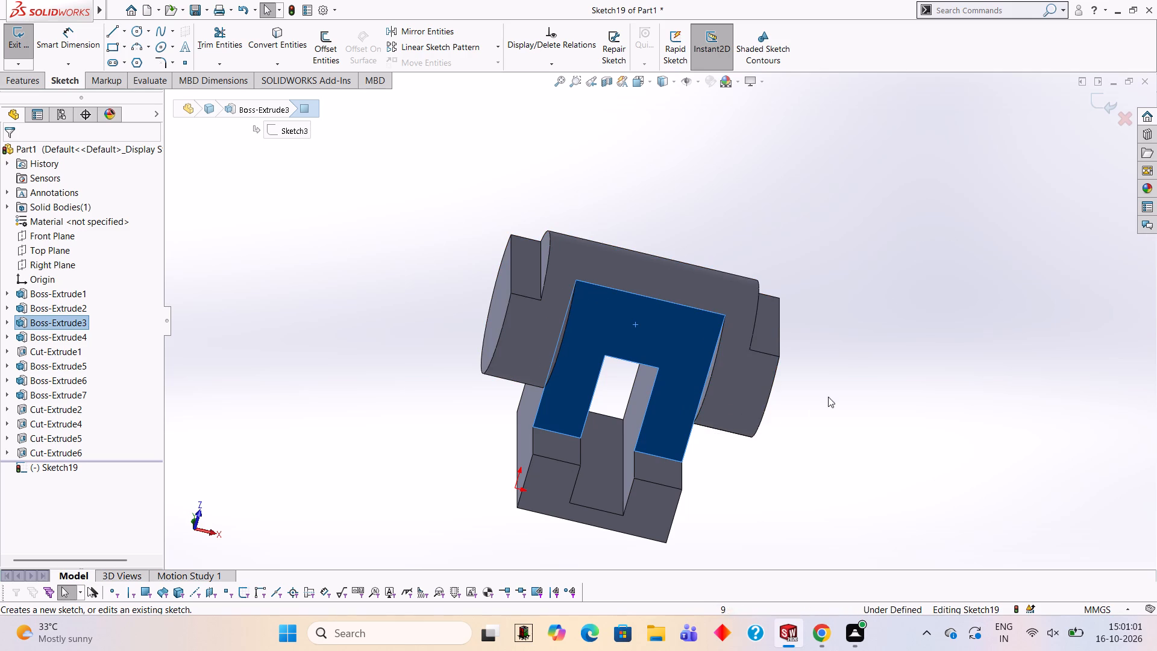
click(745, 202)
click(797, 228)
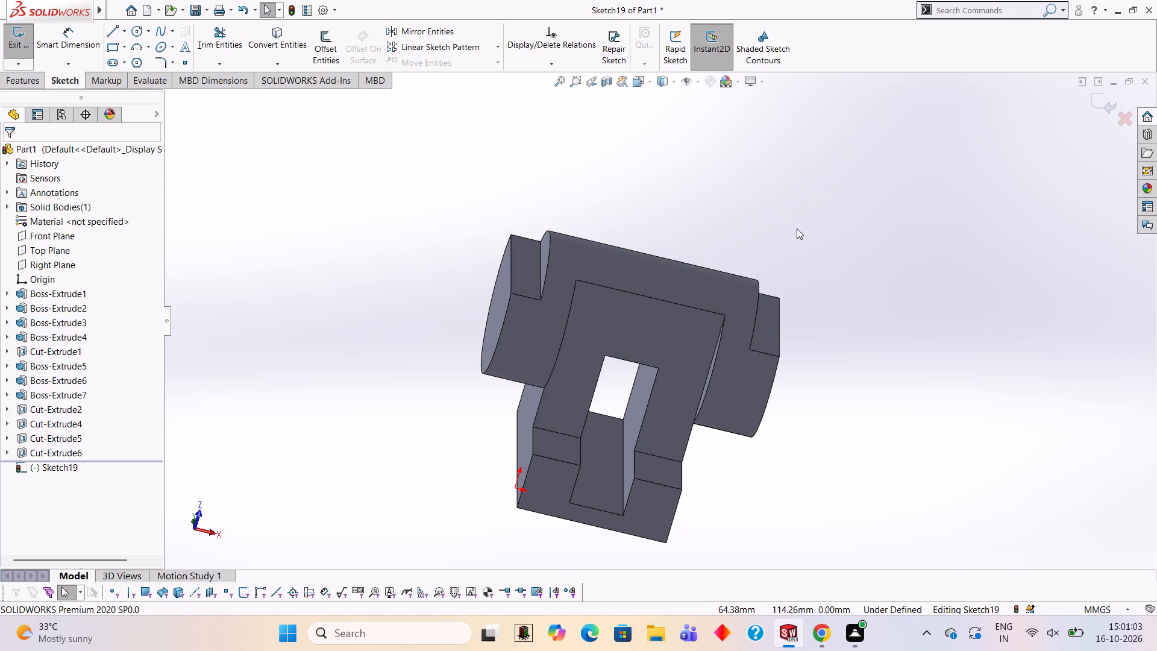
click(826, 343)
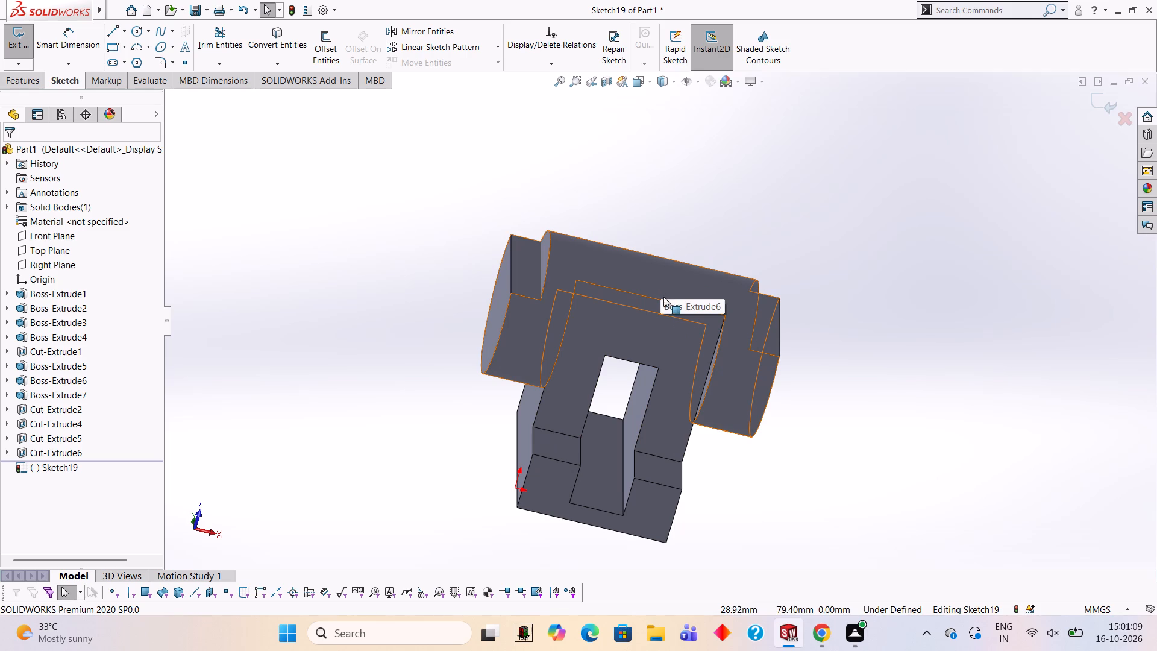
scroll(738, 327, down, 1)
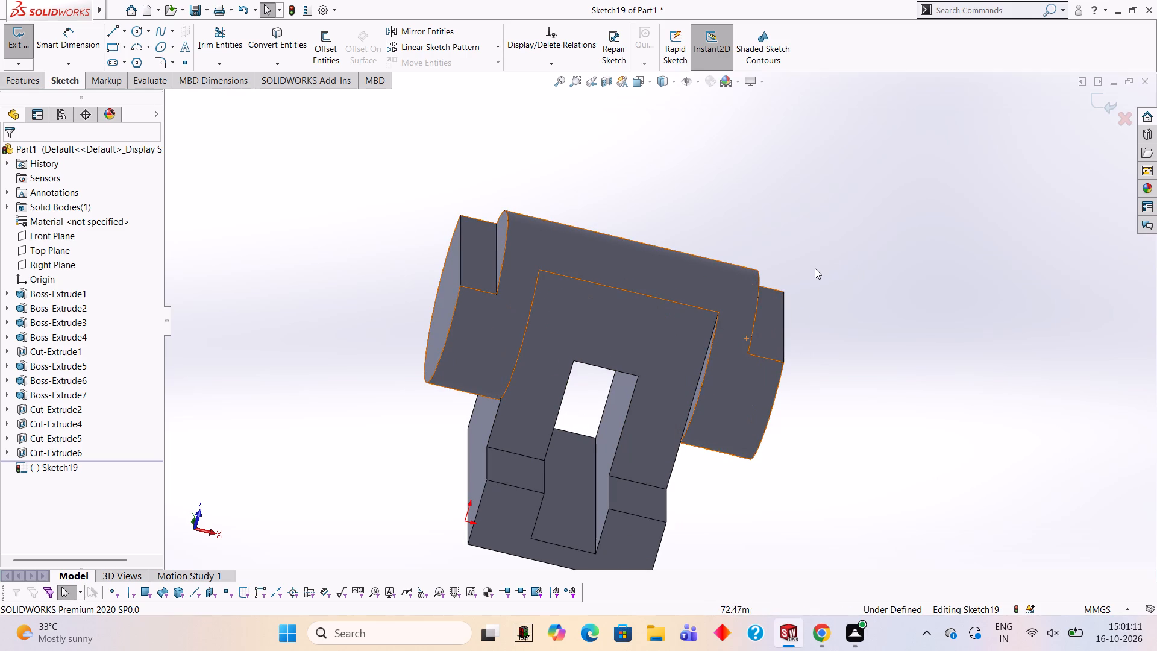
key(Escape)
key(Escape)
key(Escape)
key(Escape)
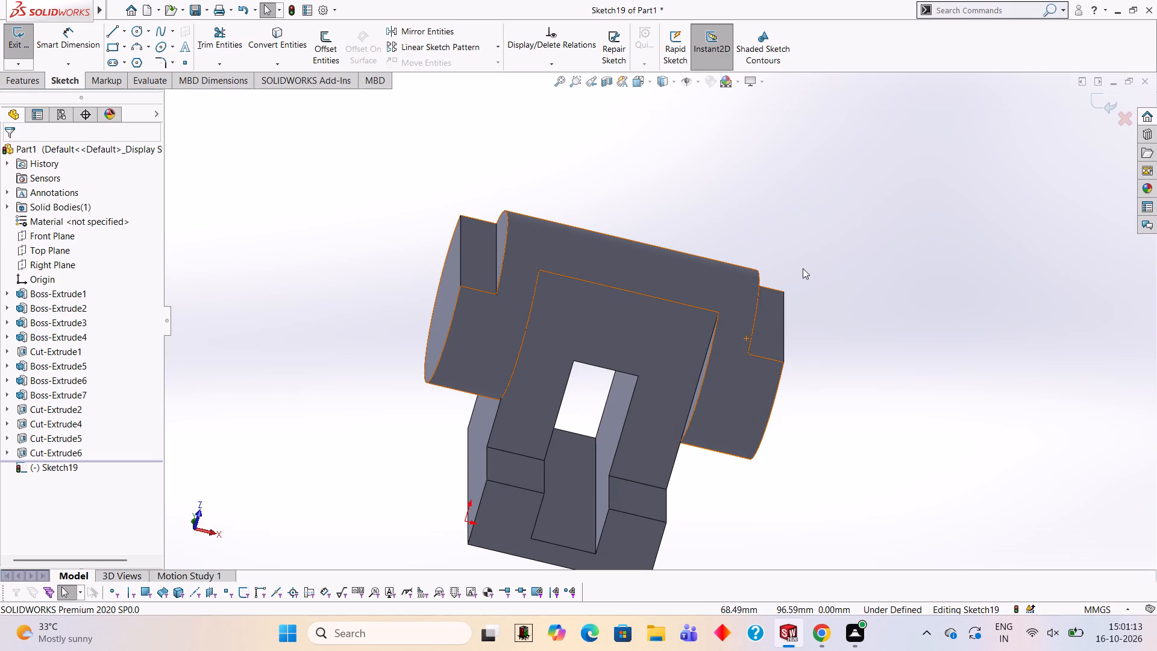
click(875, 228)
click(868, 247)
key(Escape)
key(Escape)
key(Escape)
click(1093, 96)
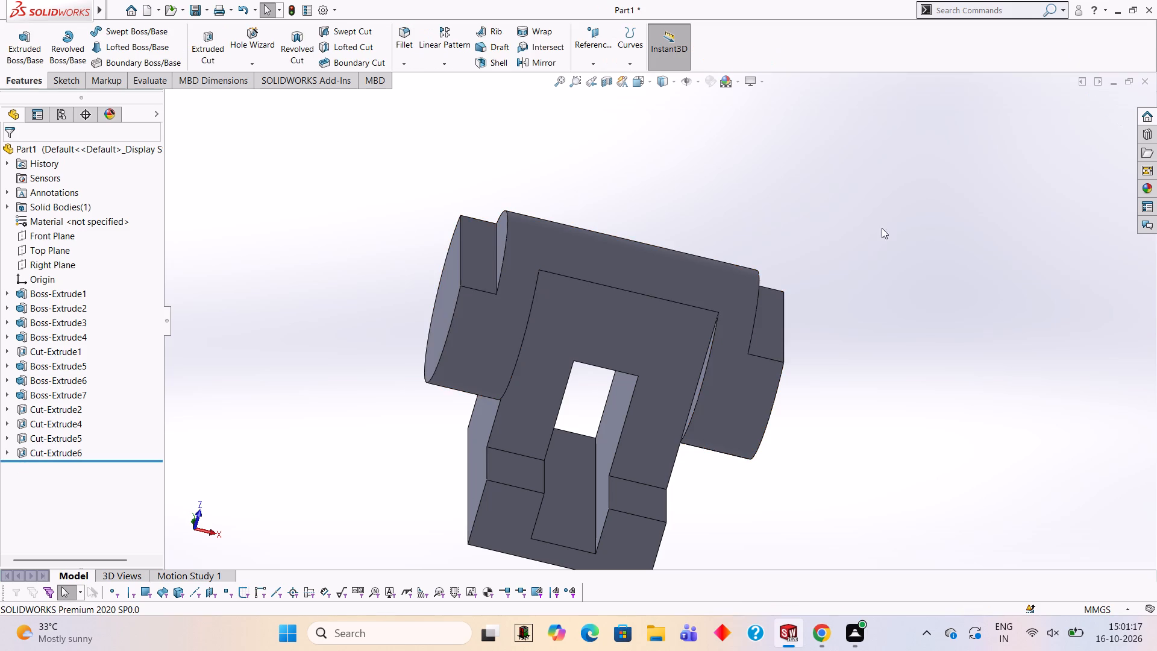
Apply the red appearance from the Solid appearances to the whole part.
scroll(815, 242, down, 3)
scroll(714, 298, up, 4)
scroll(570, 418, up, 2)
scroll(566, 415, down, 3)
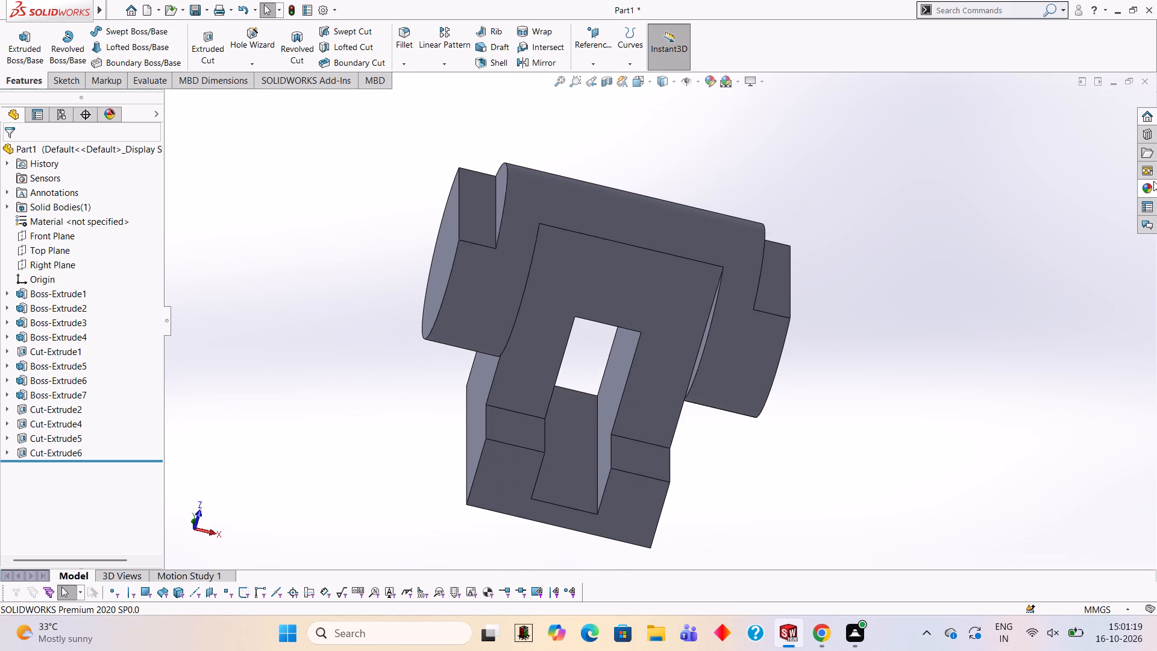
click(1151, 181)
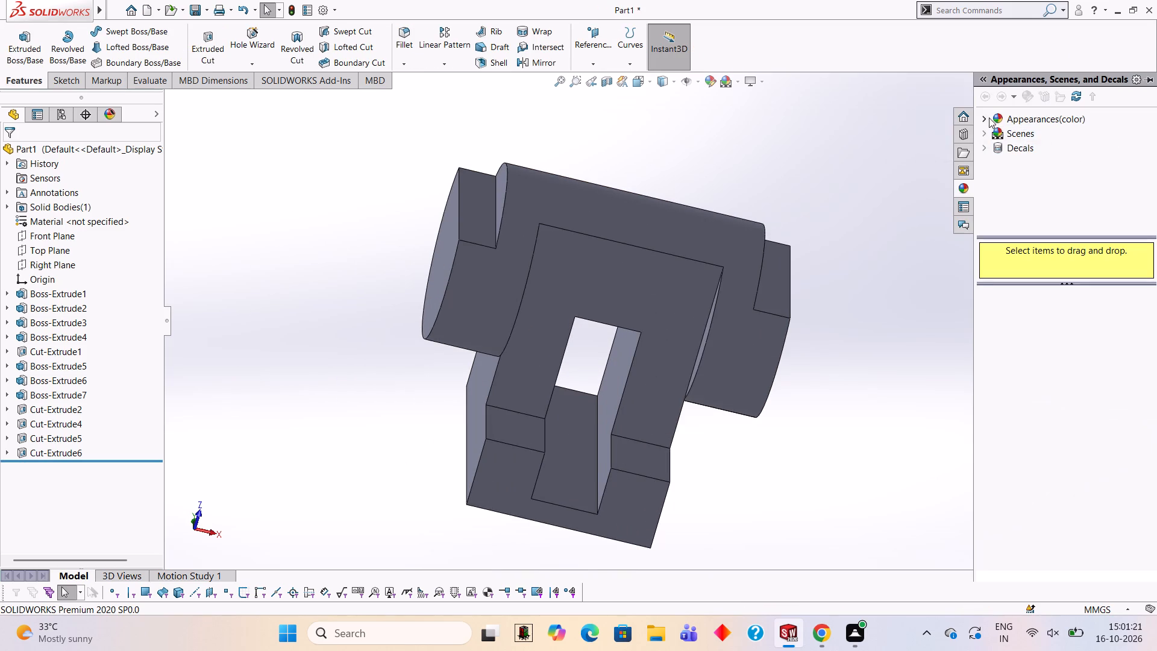
click(988, 118)
click(1033, 207)
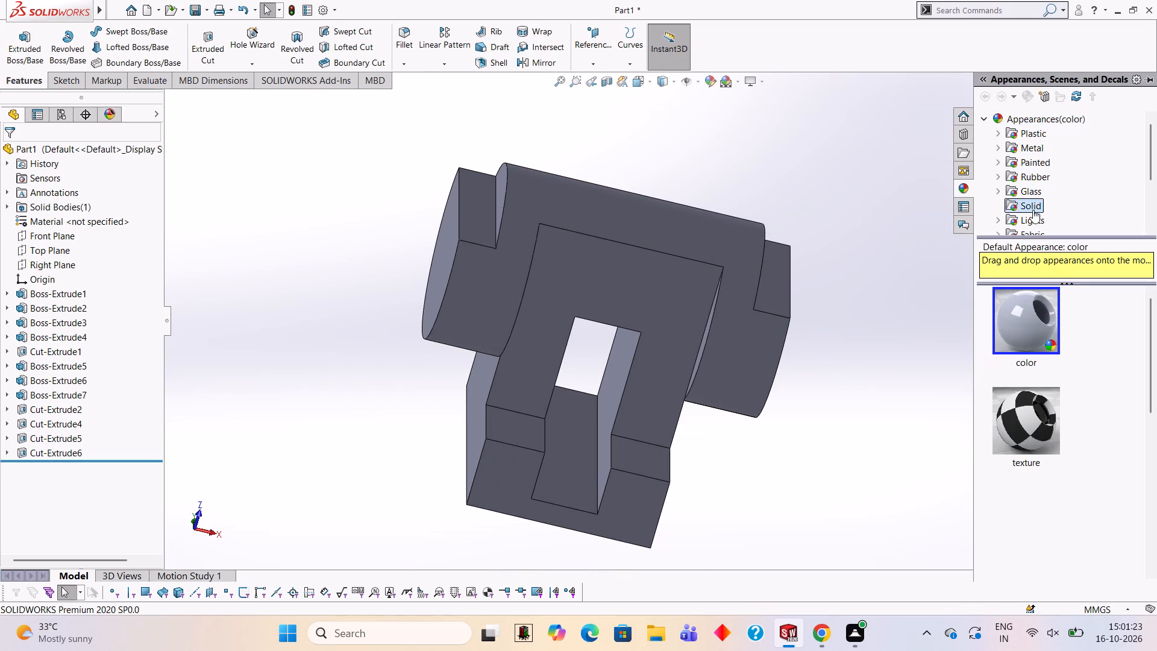
drag(1032, 416, 660, 264)
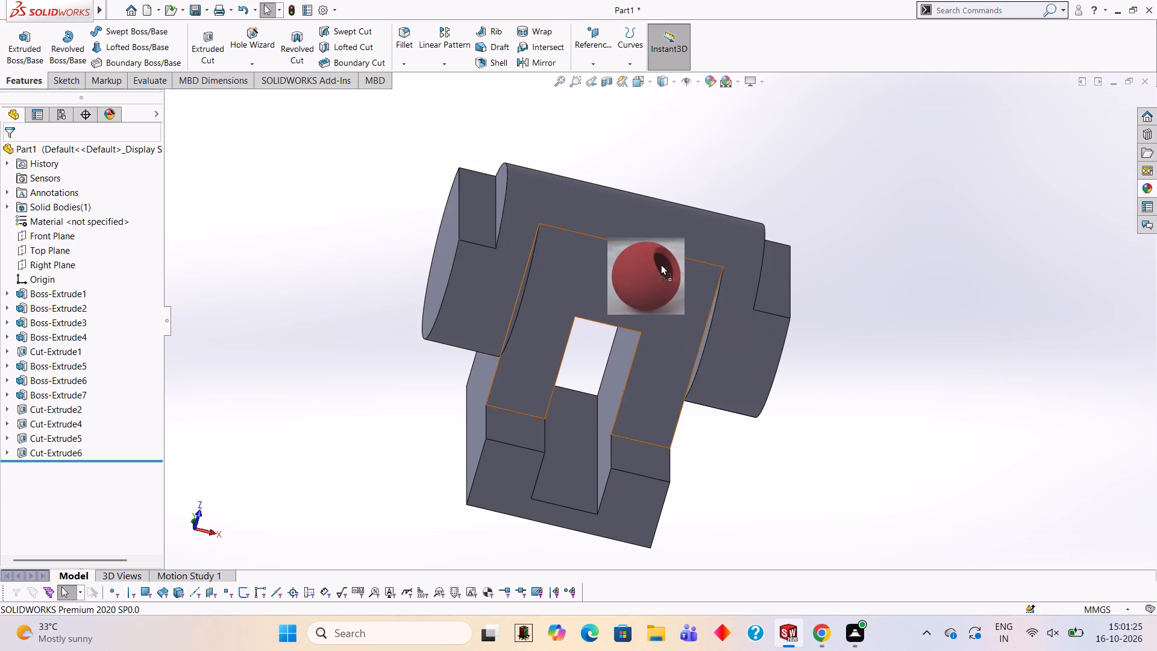
drag(660, 264, 660, 263)
click(661, 265)
Apply the yellow appearance from the Solid appearances to the cylinder's end face.
scroll(666, 299, down, 3)
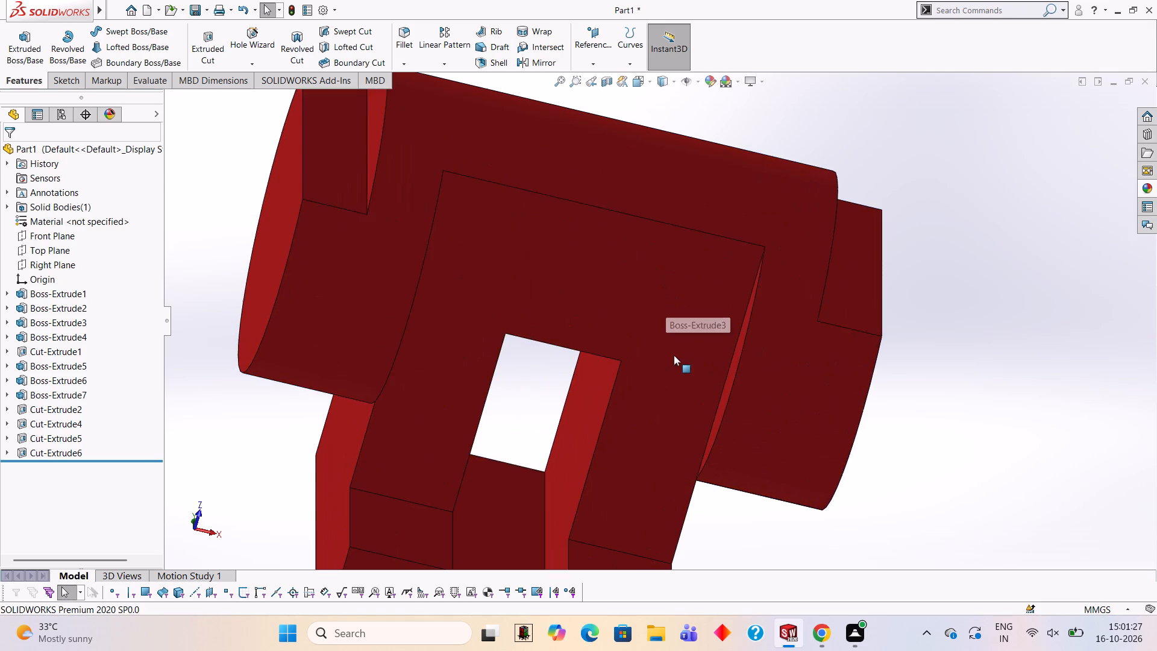
scroll(674, 355, up, 3)
middle_drag(575, 310, 643, 396)
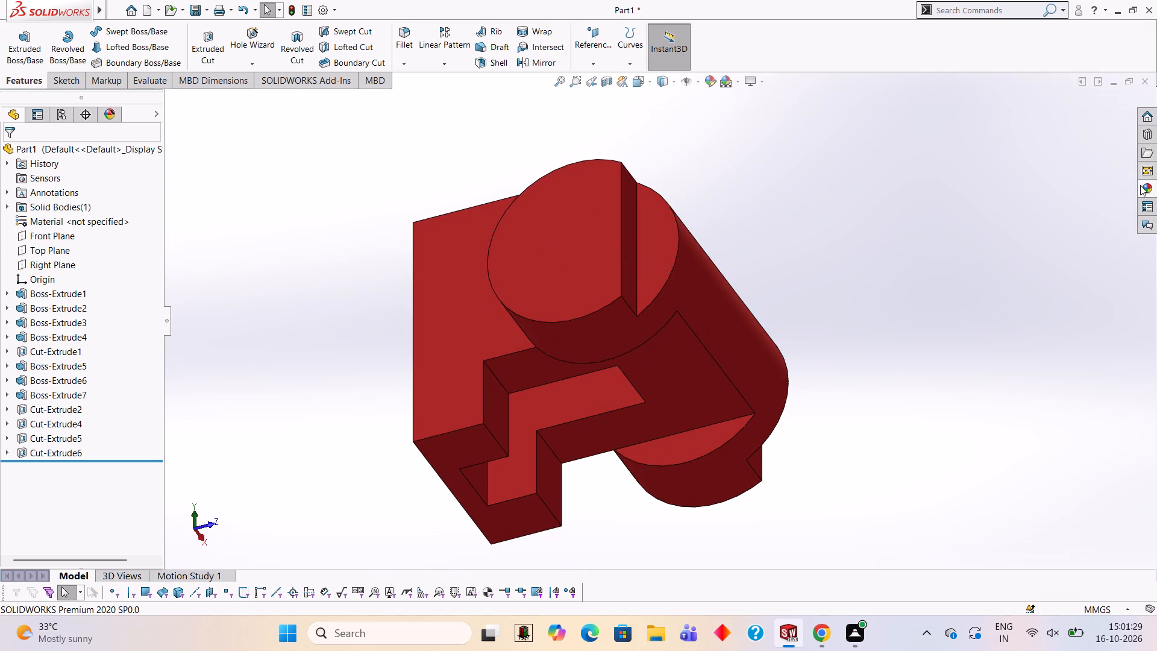
click(1141, 187)
scroll(1032, 382, down, 2)
drag(1027, 333, 968, 342)
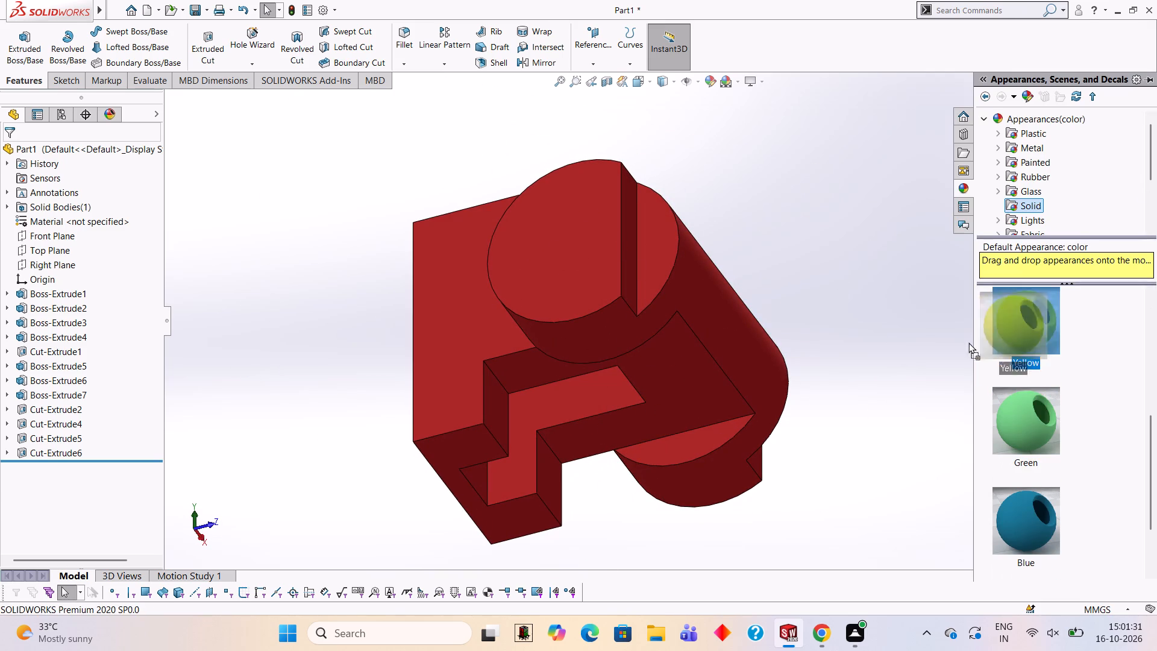
drag(968, 342, 572, 250)
click(572, 250)
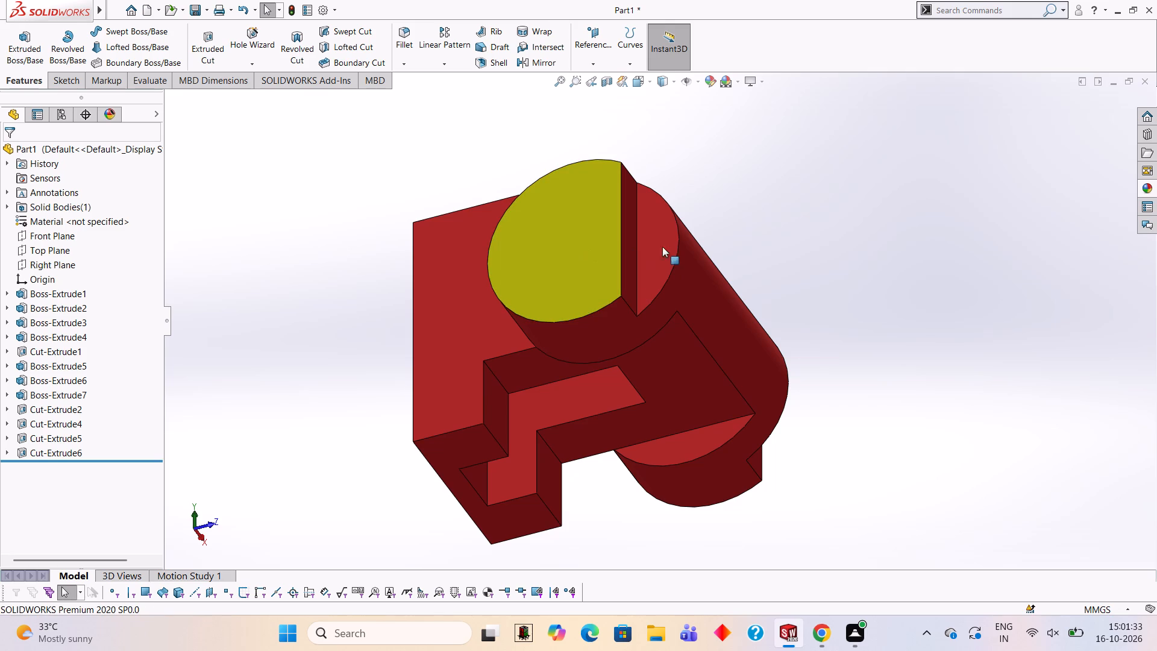
Apply the yellow Solid appearance to the whole cylinder feature, including its curved surface and both end faces.
click(1152, 190)
drag(1052, 330, 1008, 347)
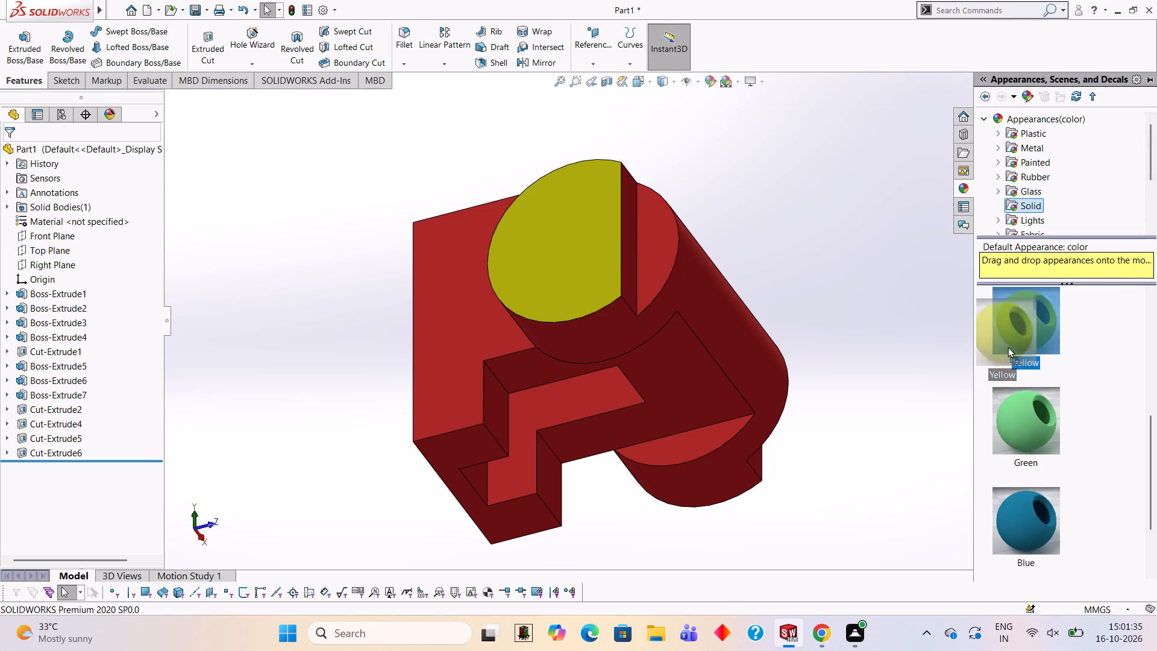
drag(1008, 347, 613, 346)
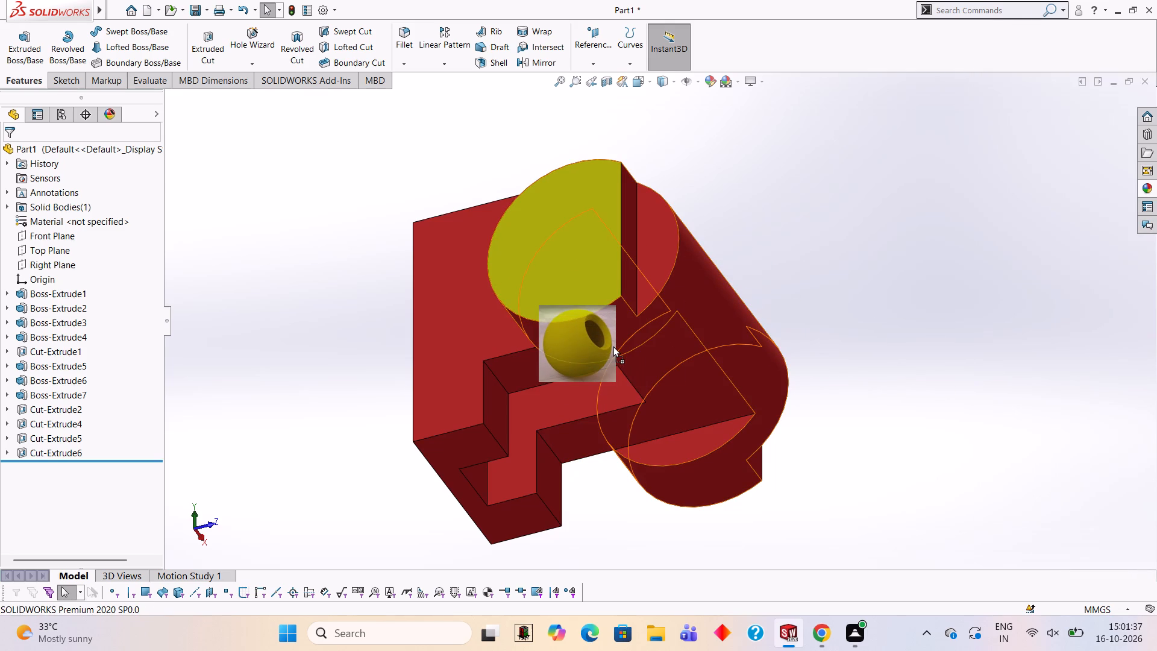
drag(613, 346, 737, 303)
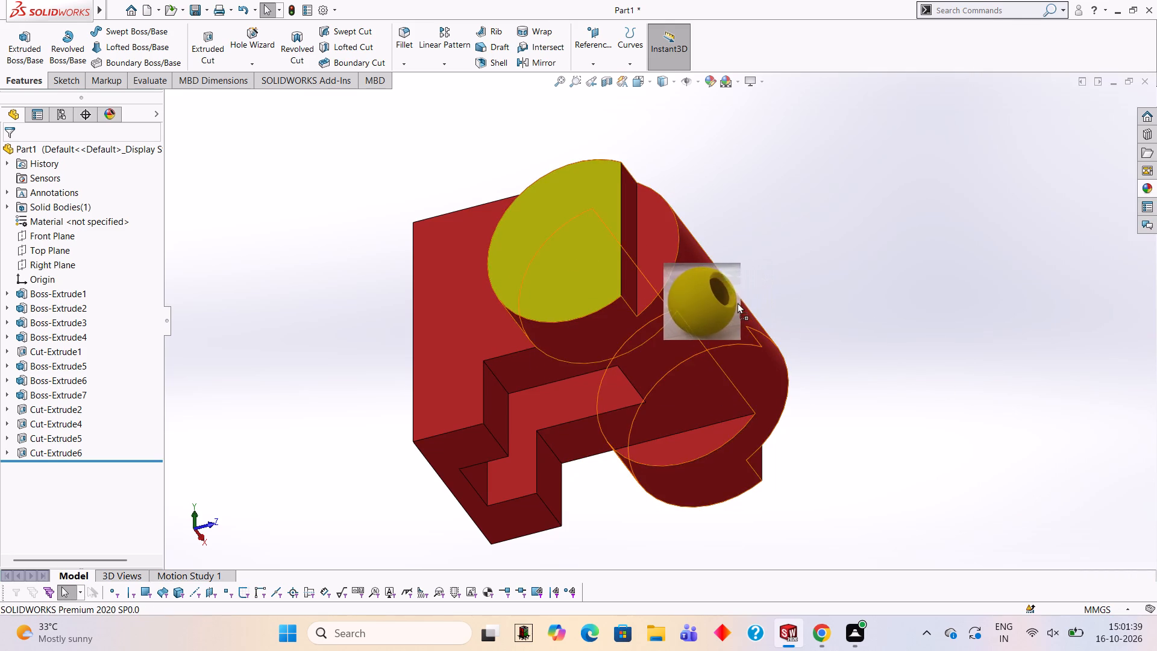
drag(737, 303, 742, 297)
middle_drag(762, 294, 701, 298)
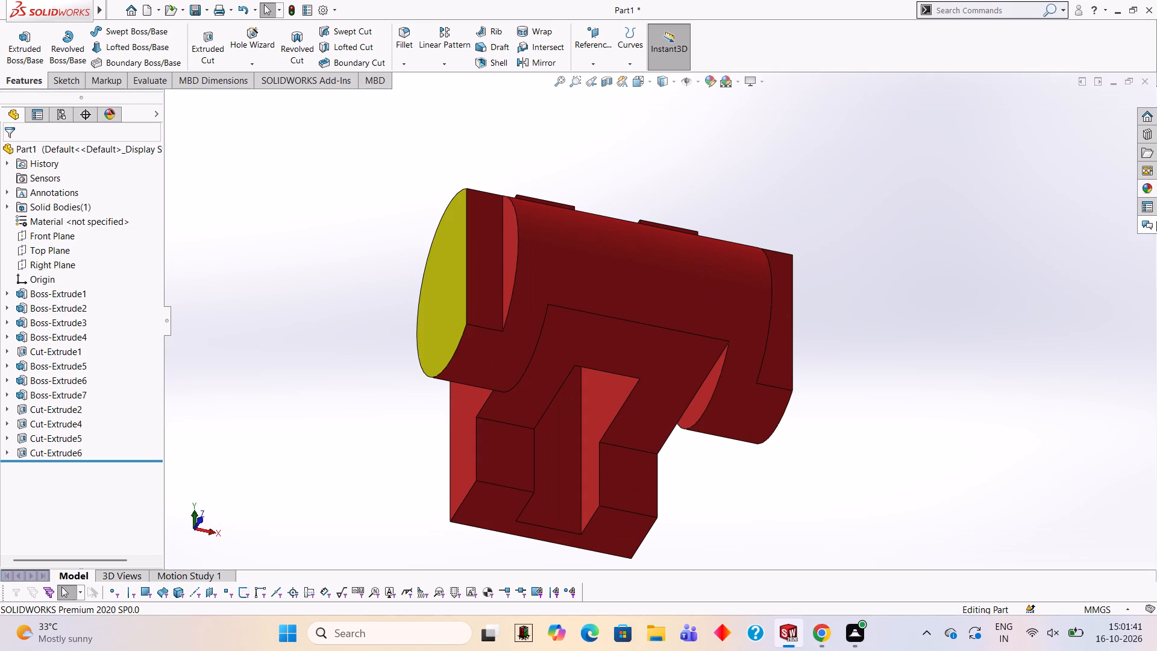
click(1148, 187)
drag(1010, 328, 669, 265)
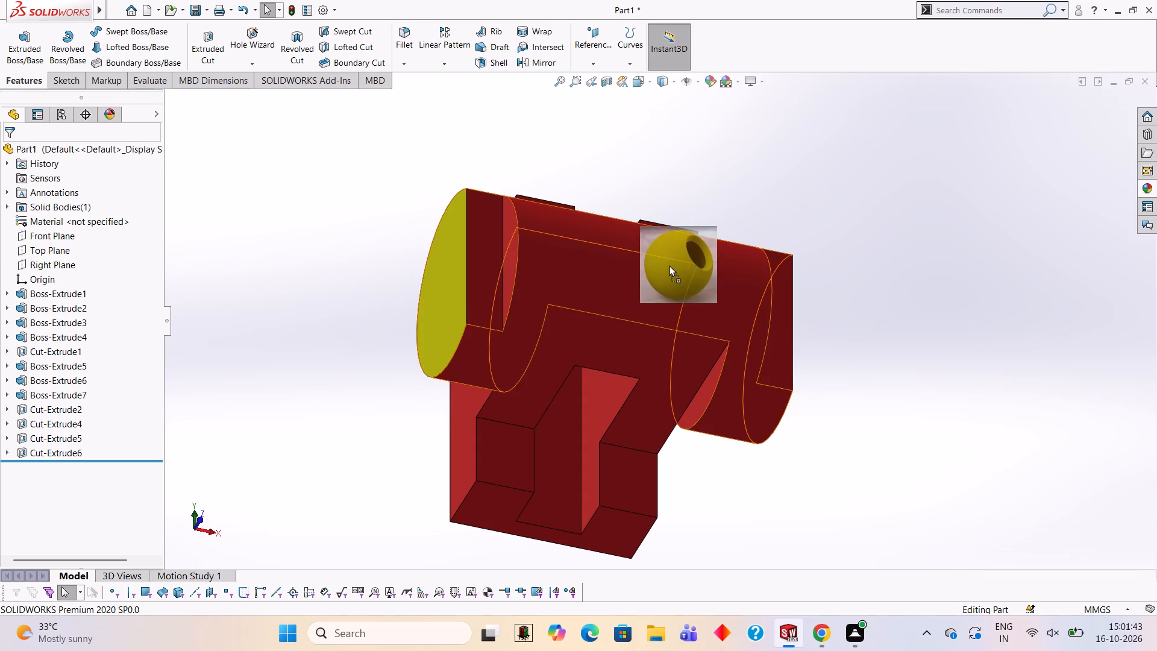
drag(669, 265, 648, 265)
click(648, 265)
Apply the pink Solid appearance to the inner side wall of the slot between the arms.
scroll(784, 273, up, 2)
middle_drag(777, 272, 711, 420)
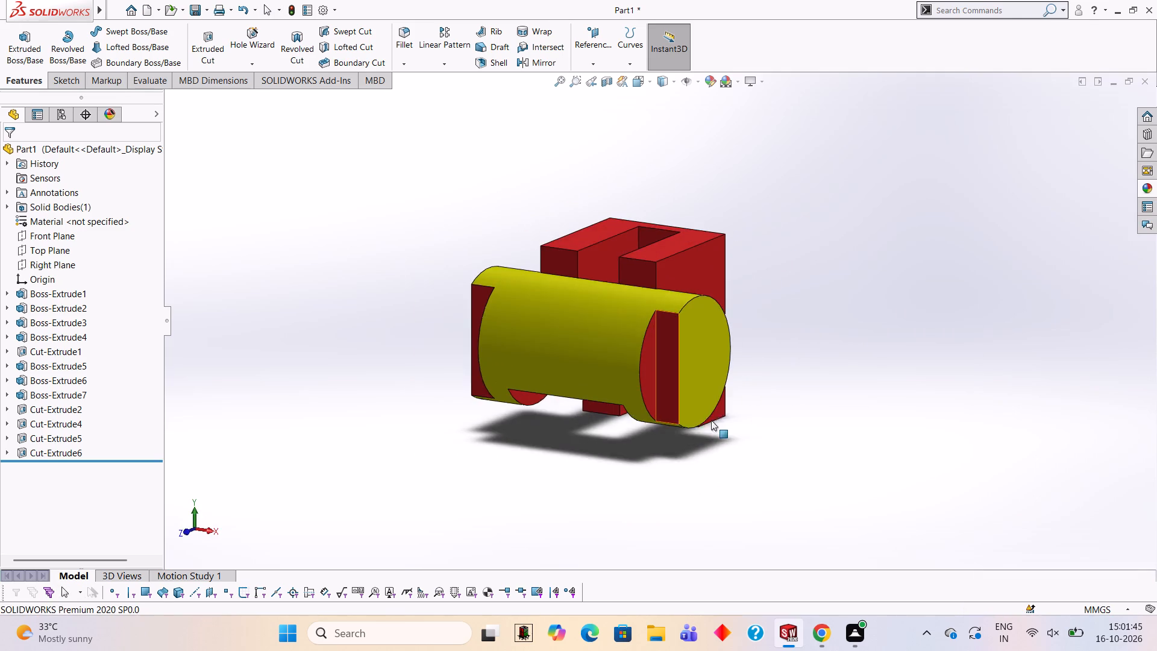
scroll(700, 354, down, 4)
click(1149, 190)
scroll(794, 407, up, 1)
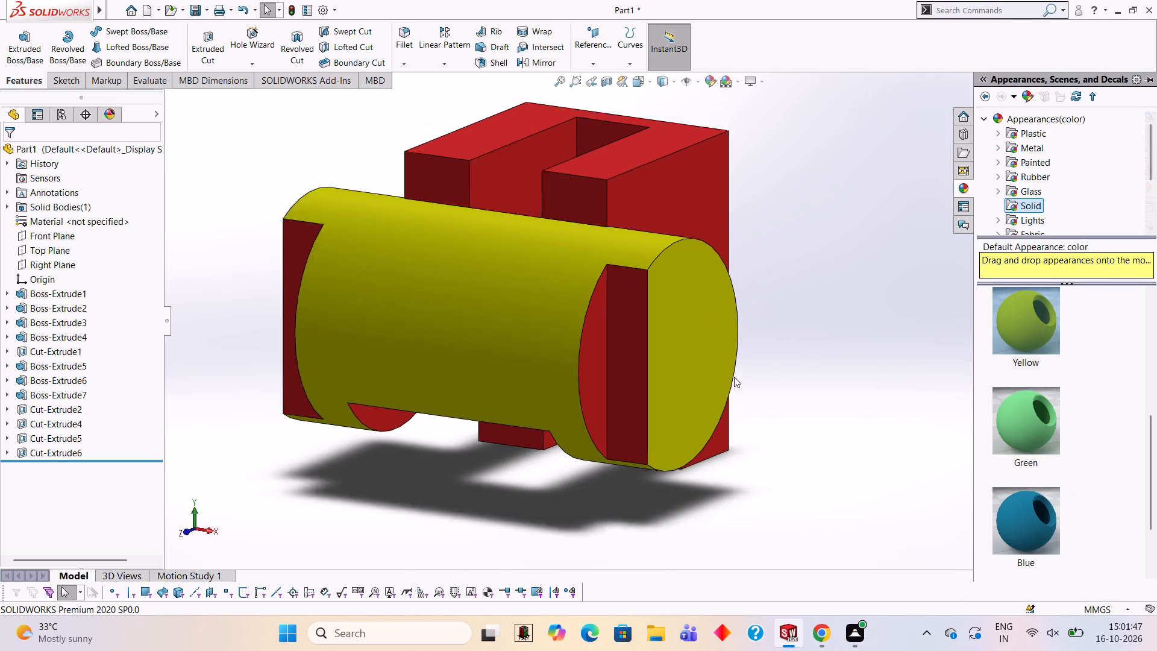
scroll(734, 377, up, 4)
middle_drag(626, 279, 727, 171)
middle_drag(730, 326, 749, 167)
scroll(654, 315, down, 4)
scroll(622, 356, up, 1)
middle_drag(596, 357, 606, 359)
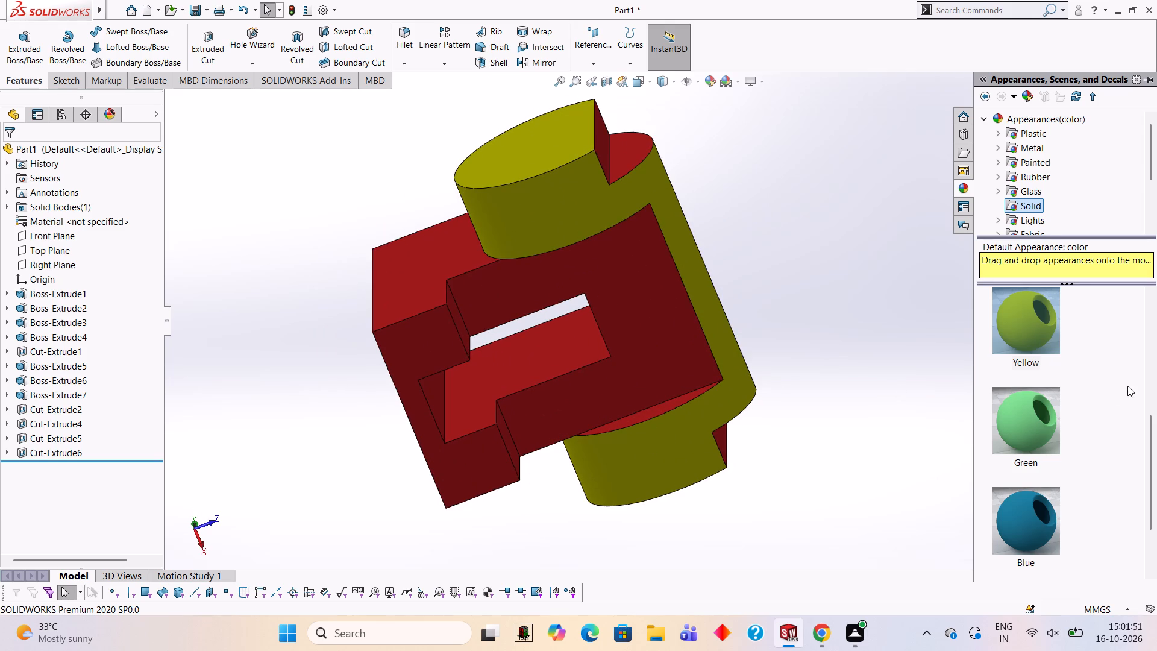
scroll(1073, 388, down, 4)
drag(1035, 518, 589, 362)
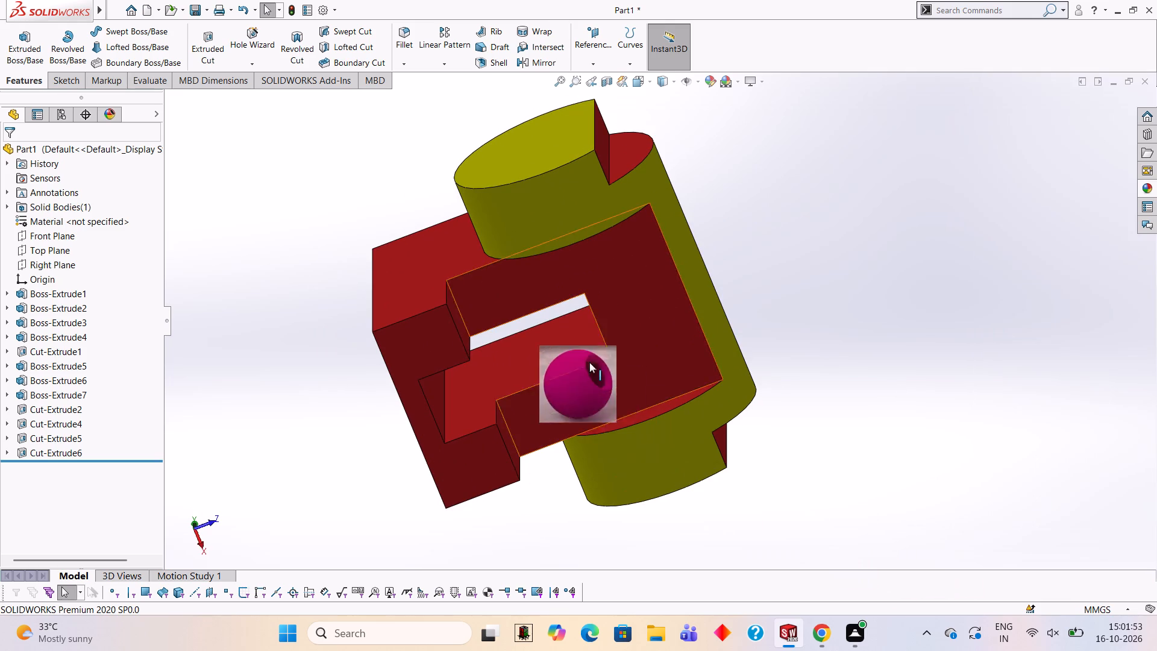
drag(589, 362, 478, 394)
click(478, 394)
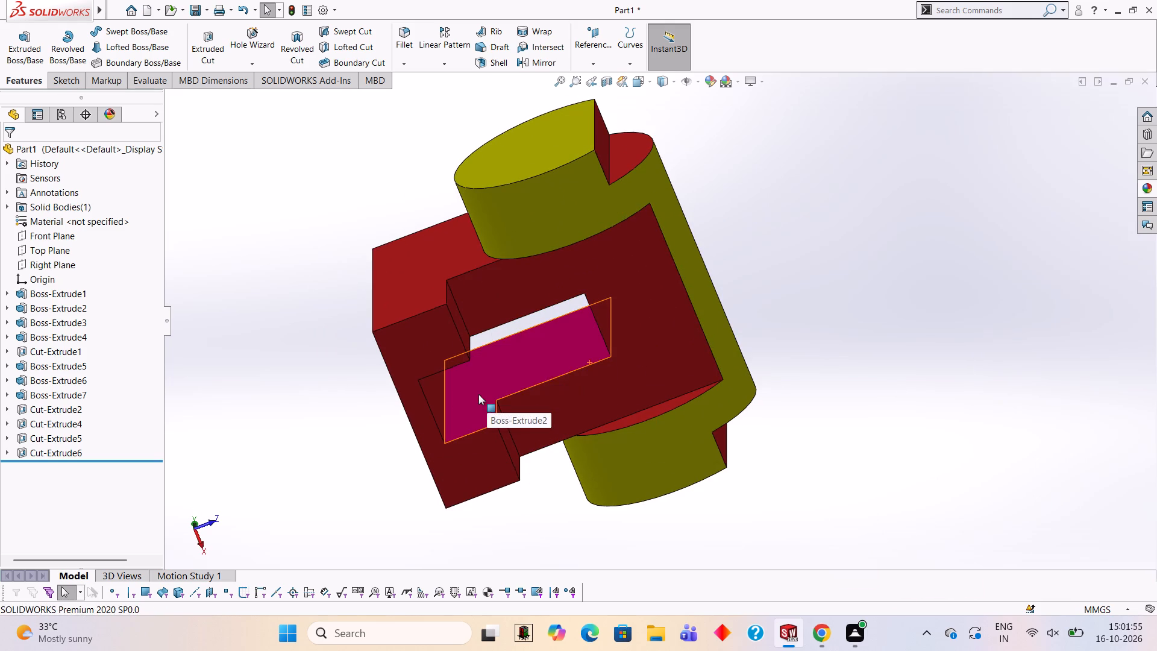
Apply the green Solid appearance to the pink inner side wall of the slot between the arms.
scroll(488, 397, up, 1)
middle_drag(507, 398, 374, 447)
scroll(541, 448, up, 1)
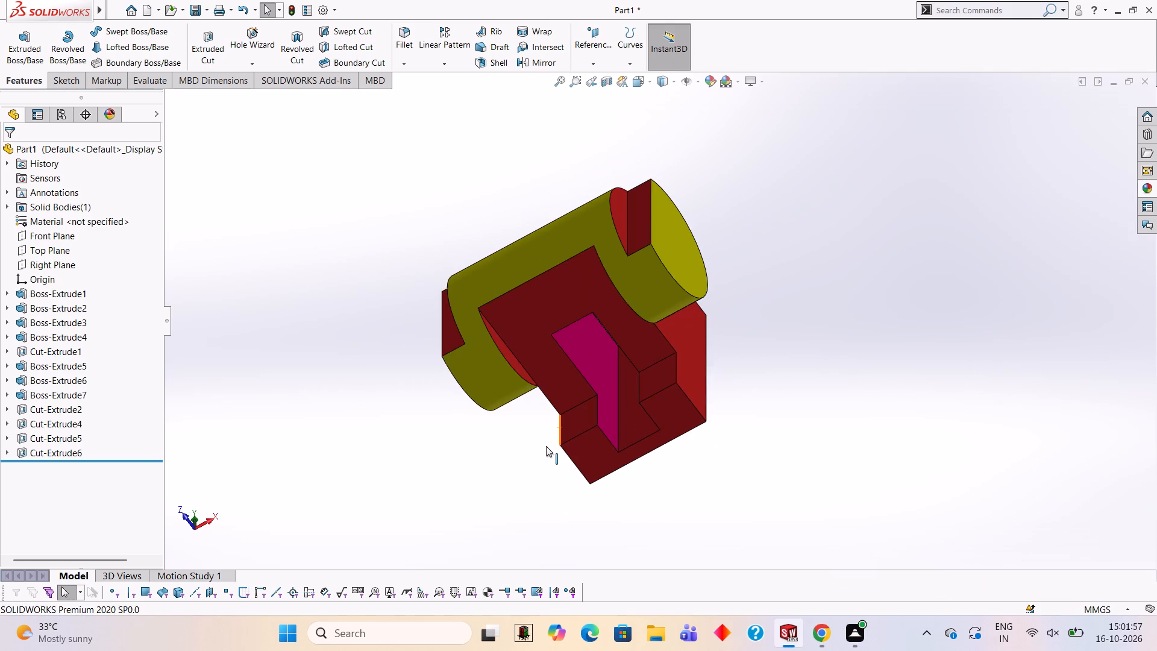
click(1149, 189)
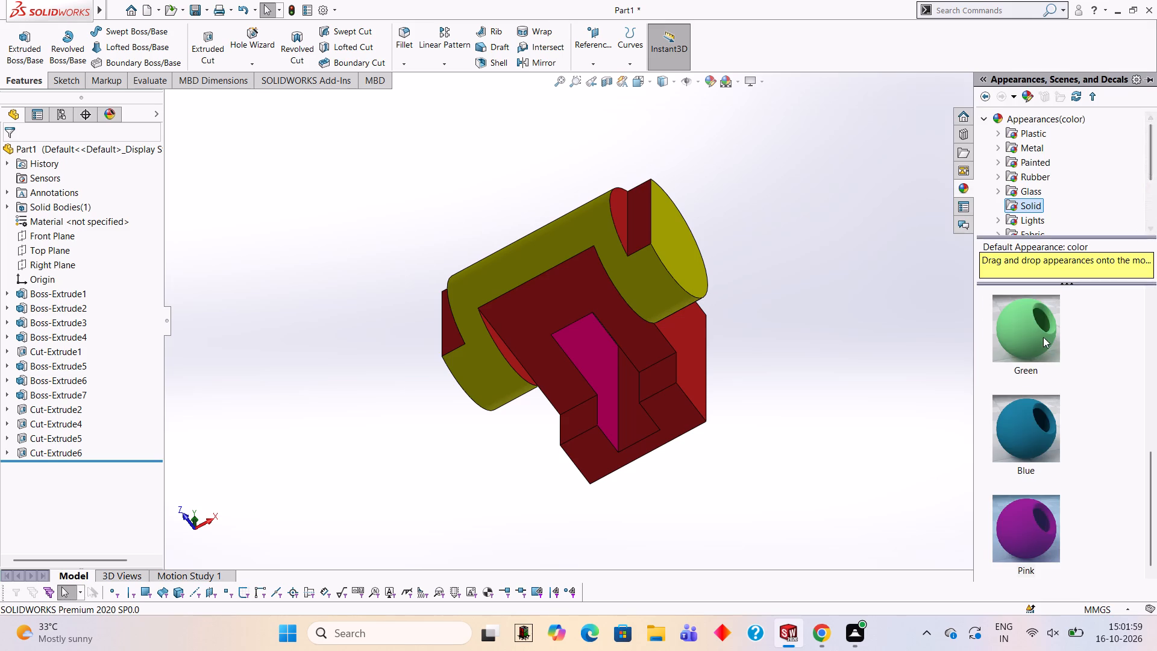
drag(1043, 337, 609, 414)
click(609, 414)
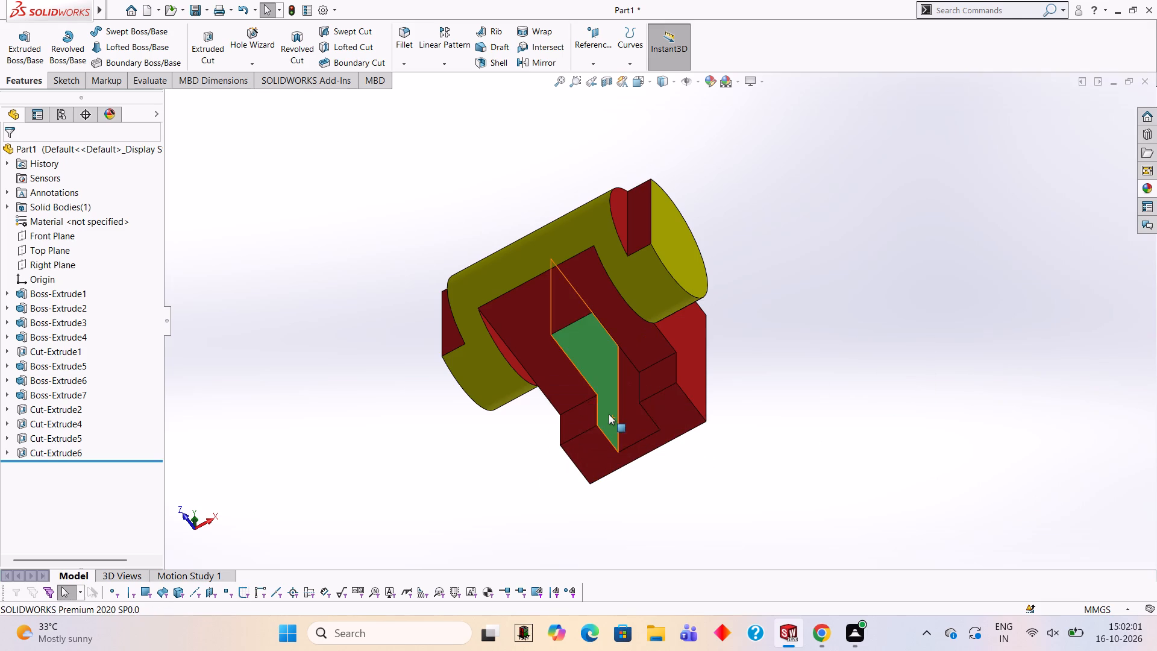
Apply the blue Solid appearance to the flat cut at the cylinder's positive-X end, colouring both of the cut's faces.
scroll(609, 414, up, 2)
scroll(675, 286, down, 3)
scroll(601, 231, down, 3)
middle_drag(602, 231, 613, 301)
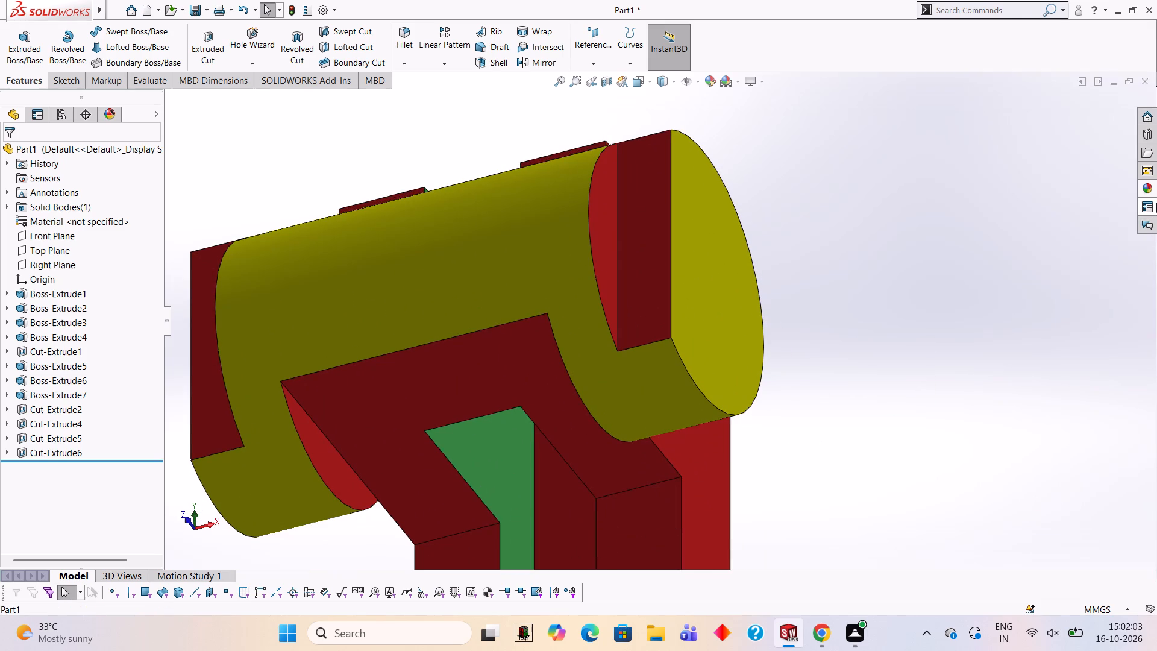
click(1153, 191)
drag(1035, 409, 661, 254)
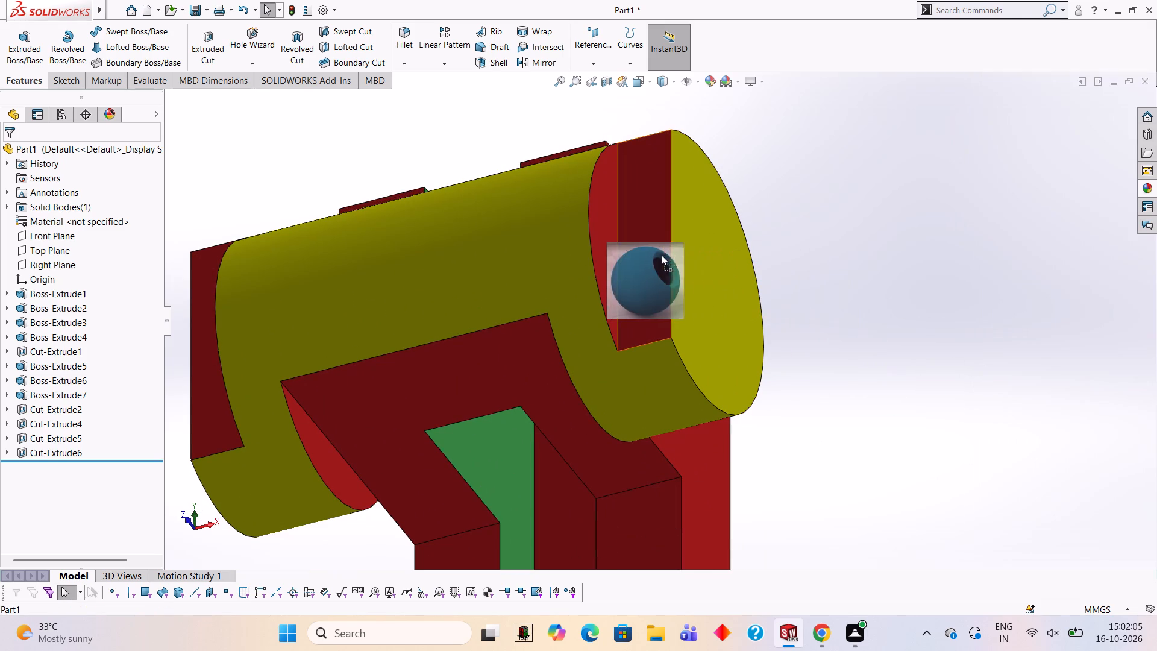
drag(661, 254, 654, 254)
click(654, 254)
Apply the blue Solid appearance to the flat cut at the cylinder's opposite end, colouring both of the cut's faces.
scroll(630, 257, up, 2)
middle_drag(598, 256, 695, 321)
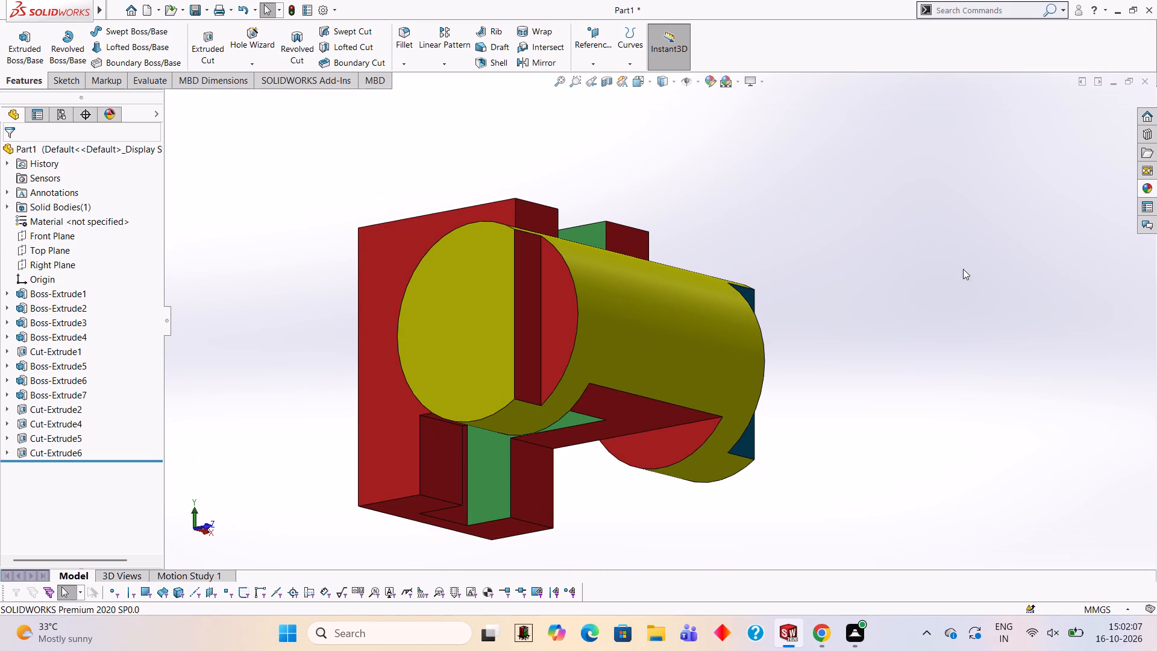
click(1155, 183)
drag(1036, 409, 556, 307)
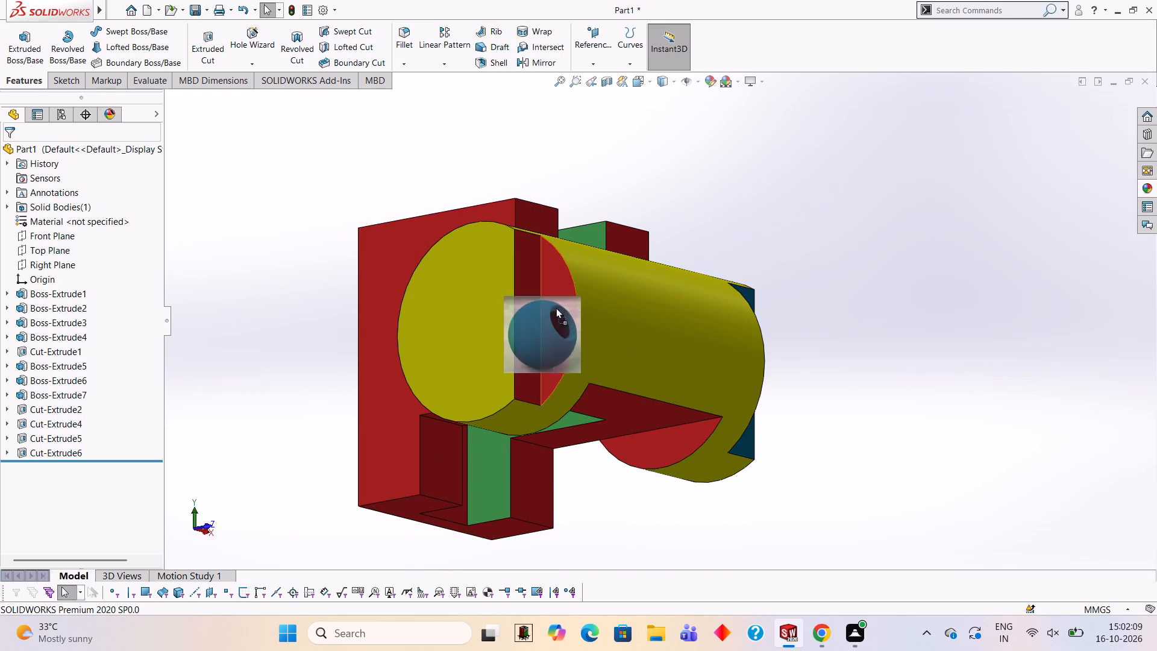
drag(556, 307, 544, 306)
click(544, 306)
Examine the coloured bracket from both cylinder ends, the front and the underside.
scroll(544, 306, up, 4)
middle_drag(722, 353, 604, 286)
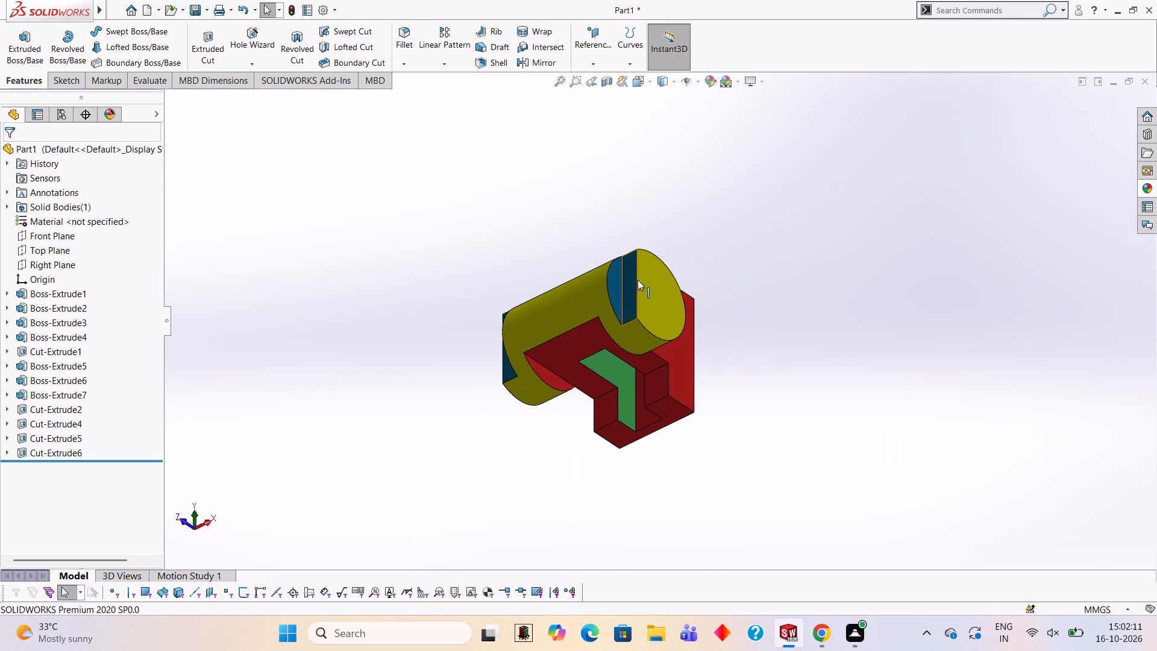
middle_drag(700, 376, 727, 370)
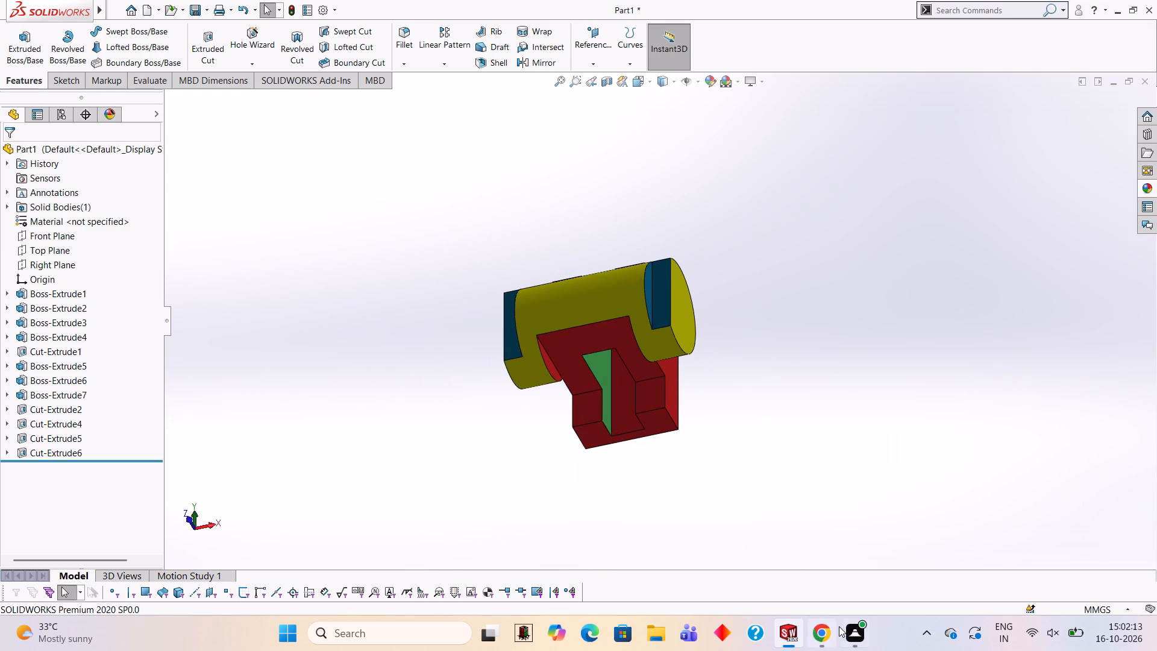
scroll(698, 285, down, 3)
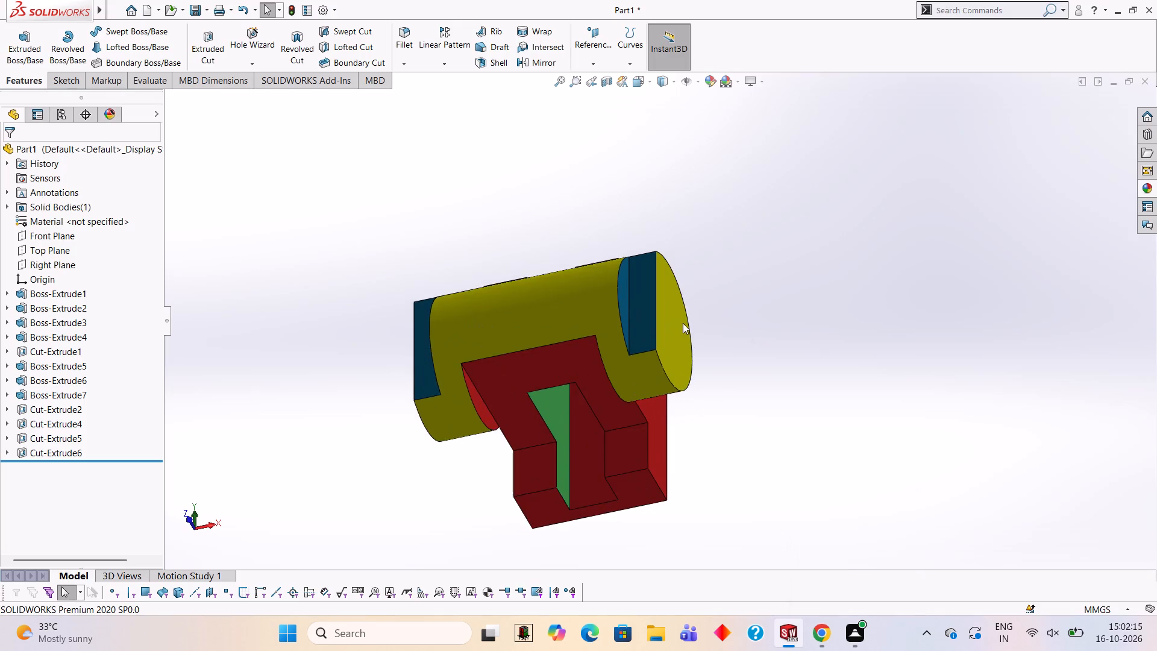
scroll(651, 342, up, 3)
scroll(478, 401, down, 3)
middle_drag(635, 389, 639, 307)
scroll(829, 305, up, 2)
scroll(834, 262, down, 3)
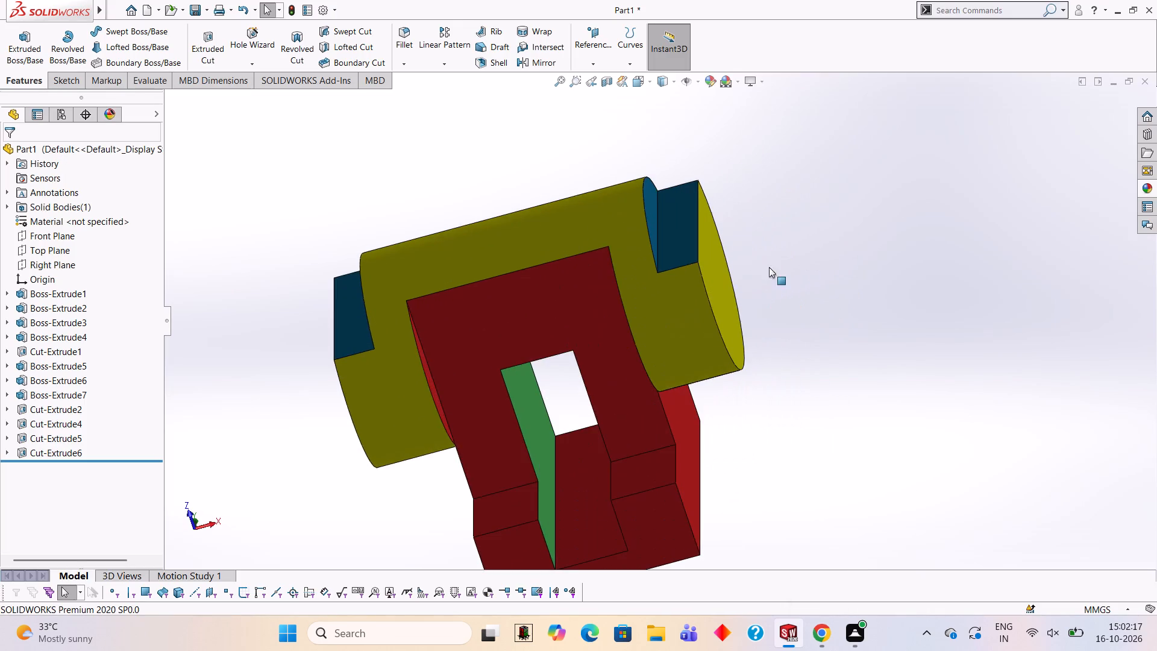
scroll(683, 286, up, 2)
middle_drag(703, 294, 744, 317)
middle_drag(718, 327, 672, 195)
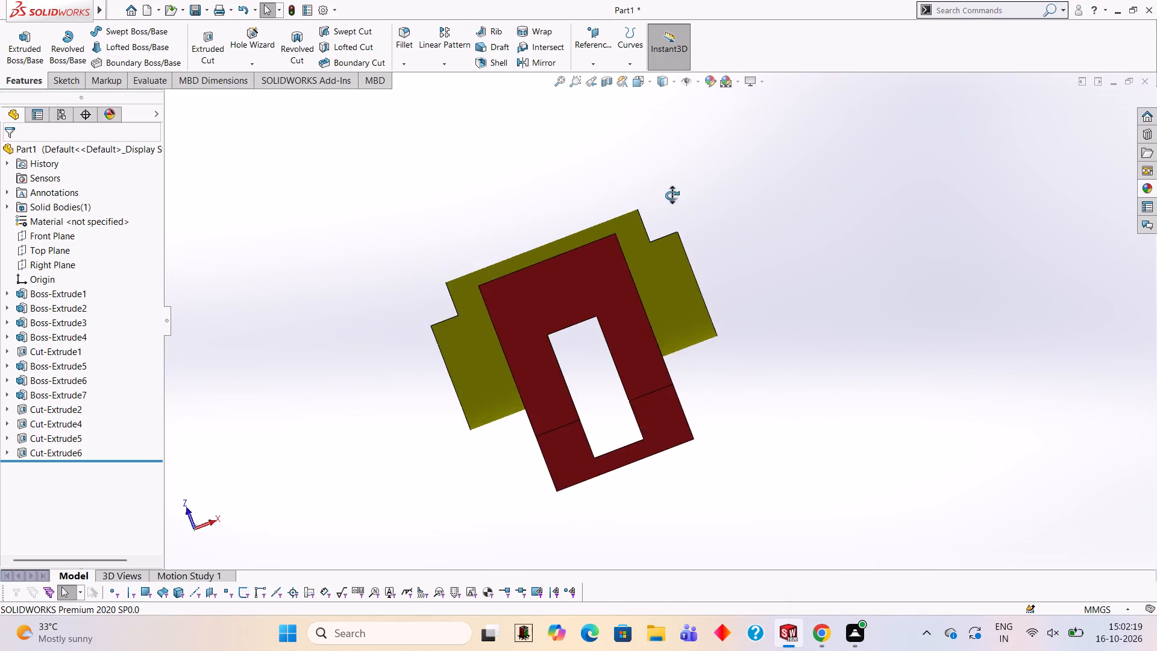
middle_drag(672, 195, 704, 314)
scroll(638, 347, down, 1)
middle_drag(657, 357, 706, 385)
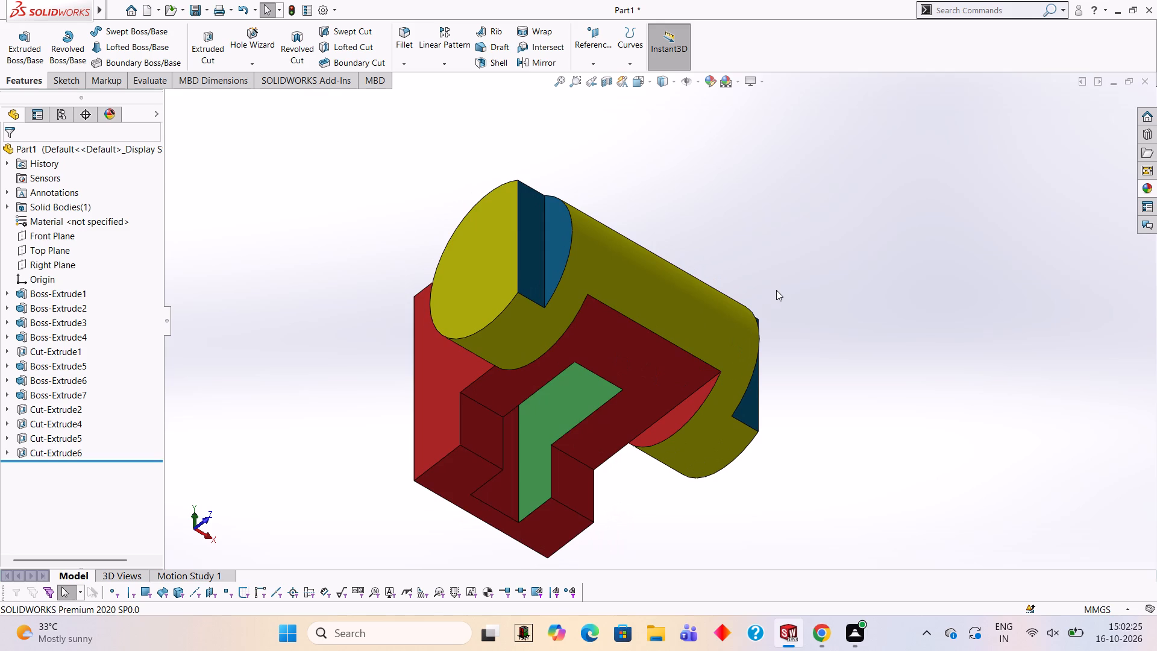
Save the part in the Documents folder as "cylinder on u-base" in SOLIDWORKS Part format.
key(ctrl+s)
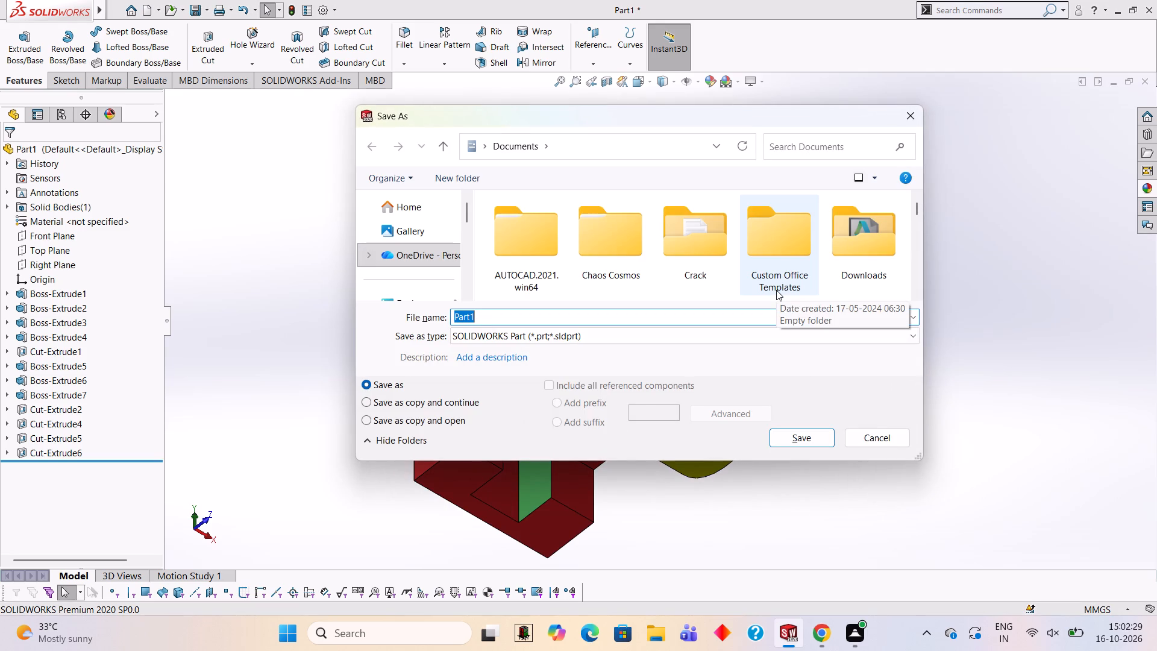
text(cy)
text(linder)
key(space)
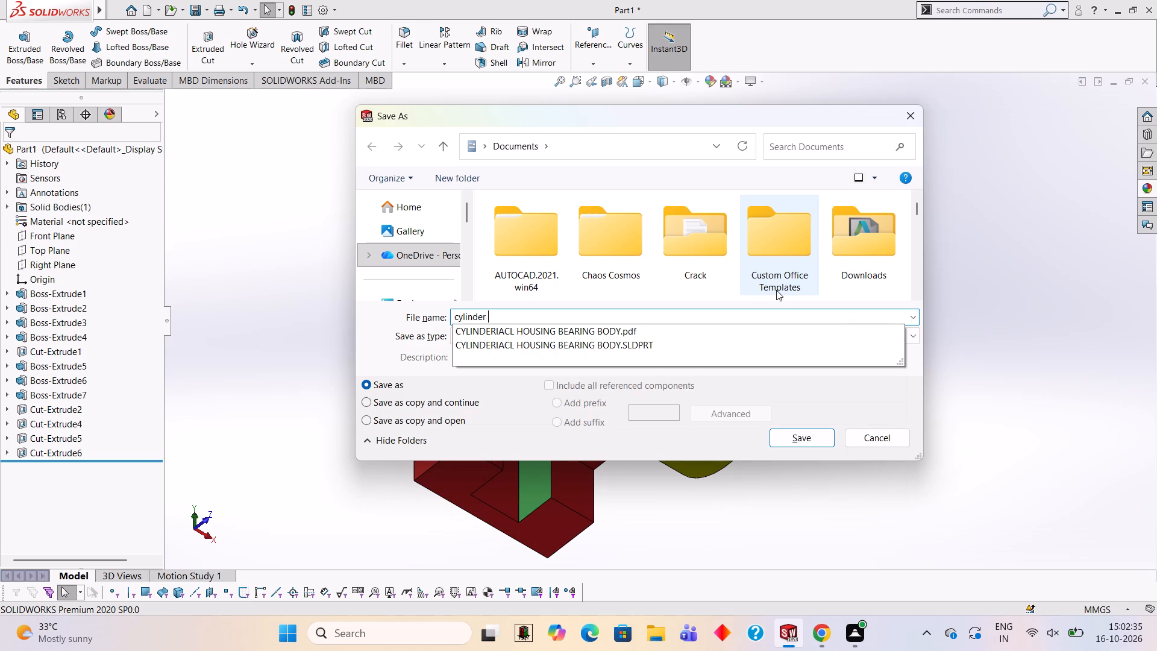
text(on)
key(space)
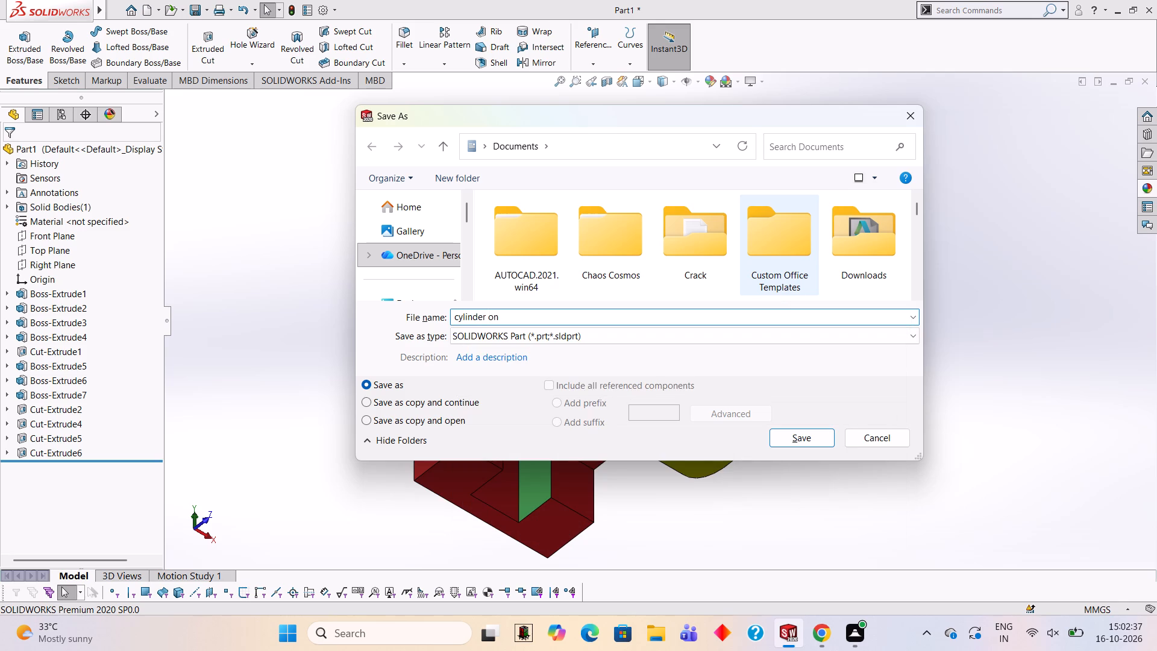
text(u)
key(space)
key(BackSpace)
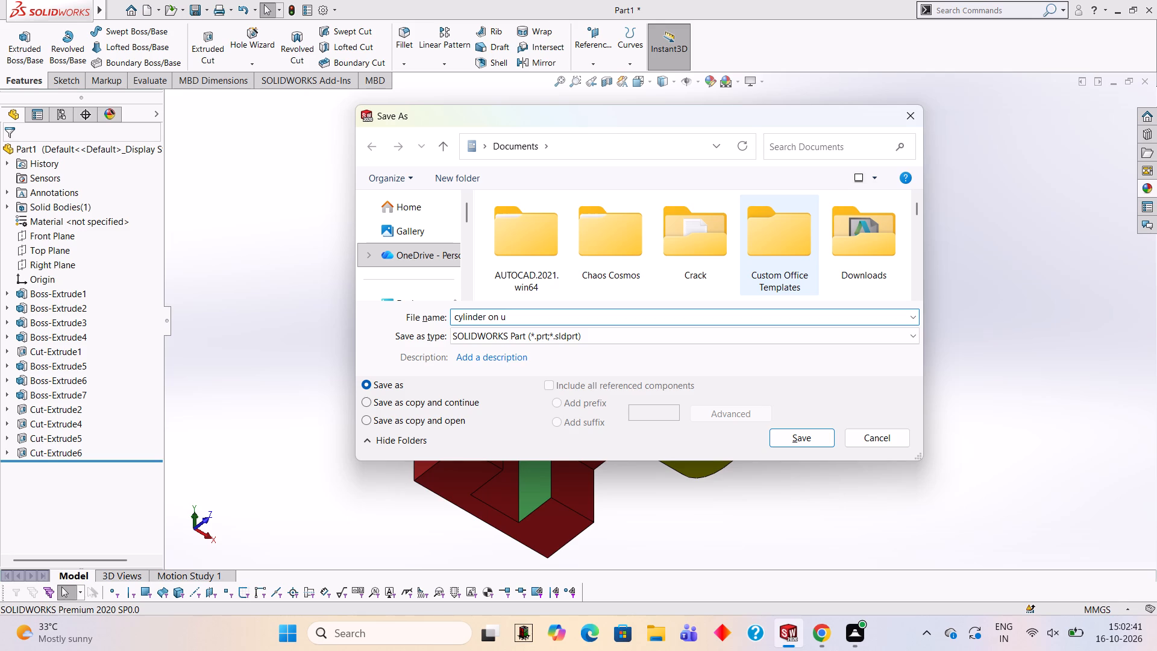
key(minus)
text(base)
key(space)
key(Return)
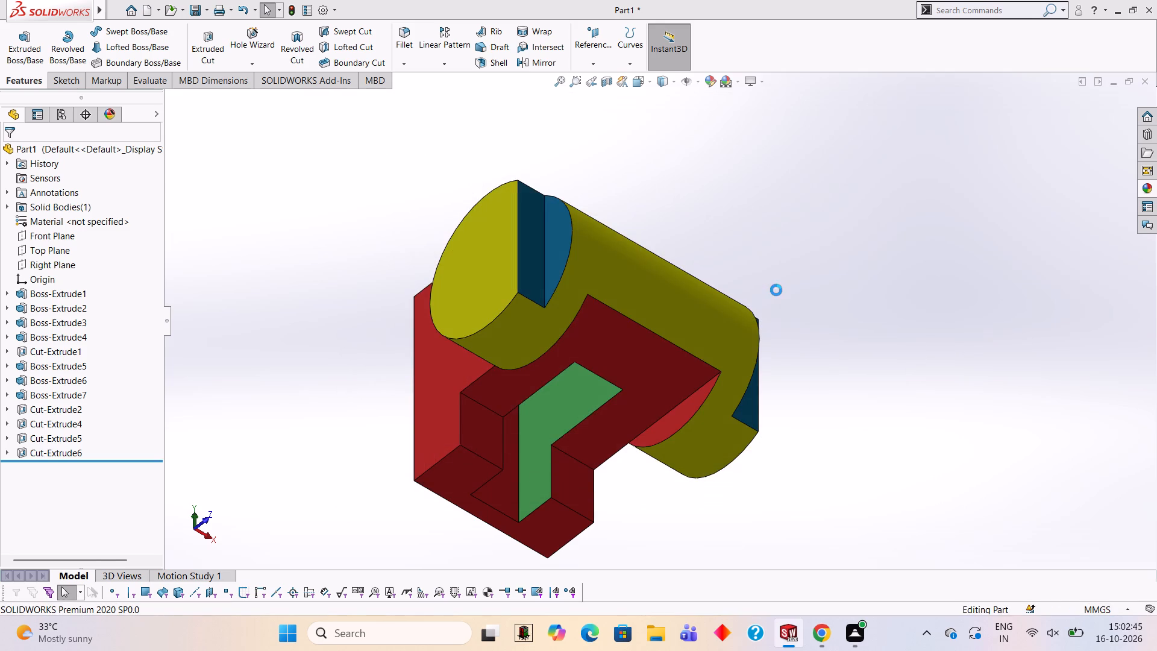
Save the model as a PDF named "cylinder on u-base" in the Documents folder.
click(208, 5)
click(205, 8)
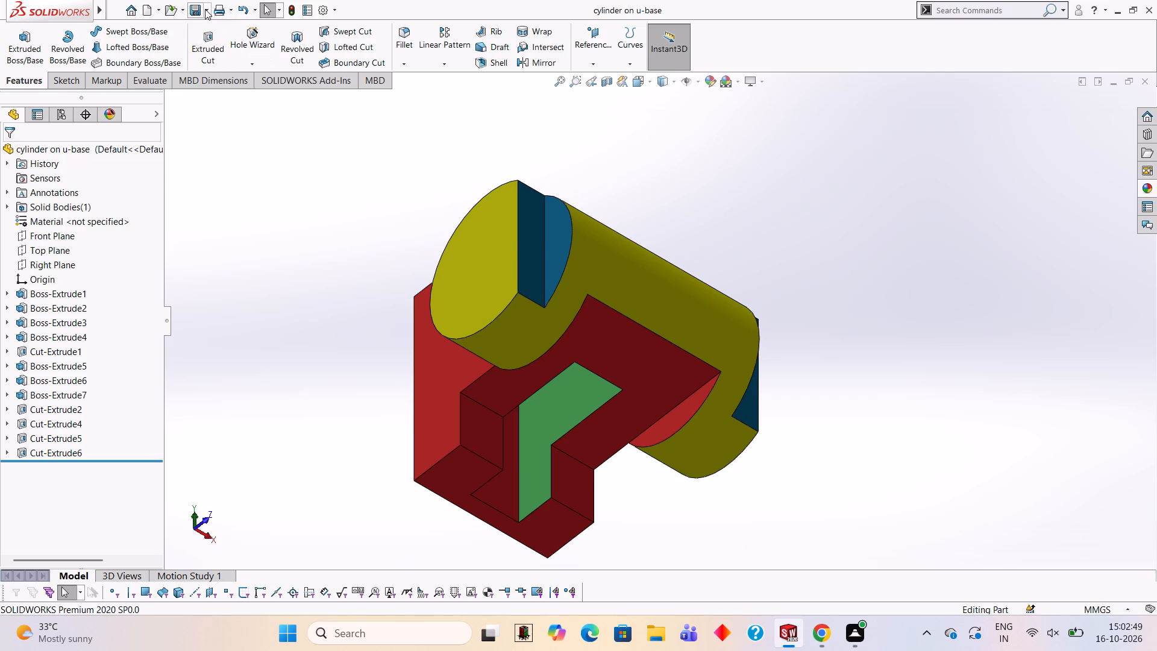
click(207, 10)
click(210, 36)
click(592, 341)
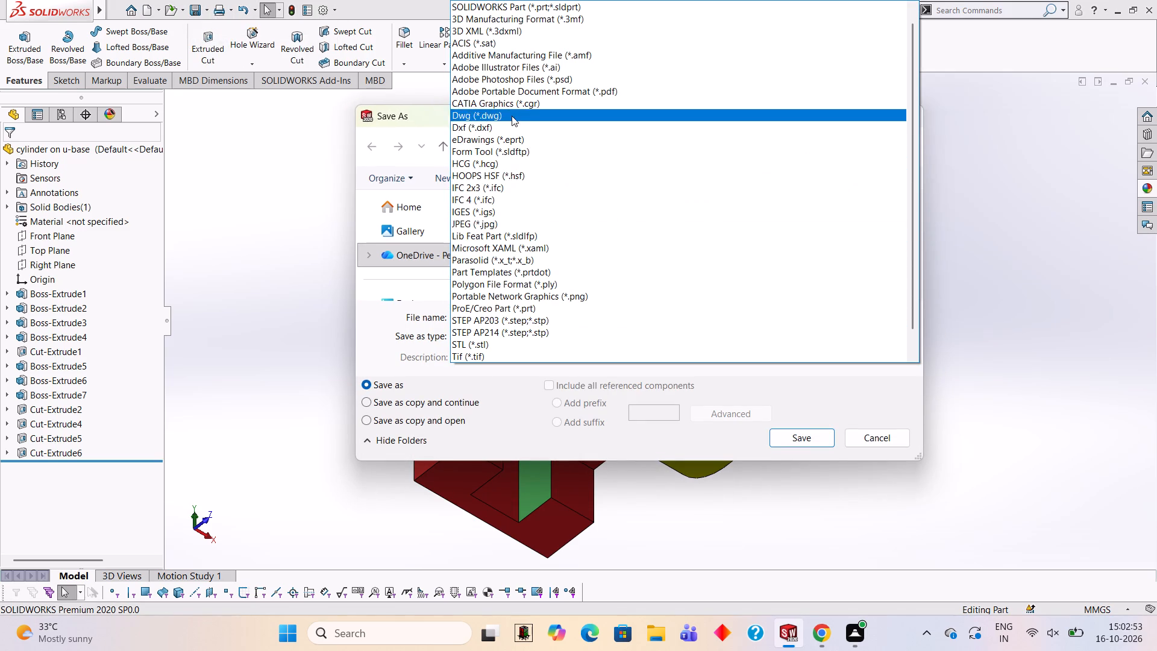
click(517, 94)
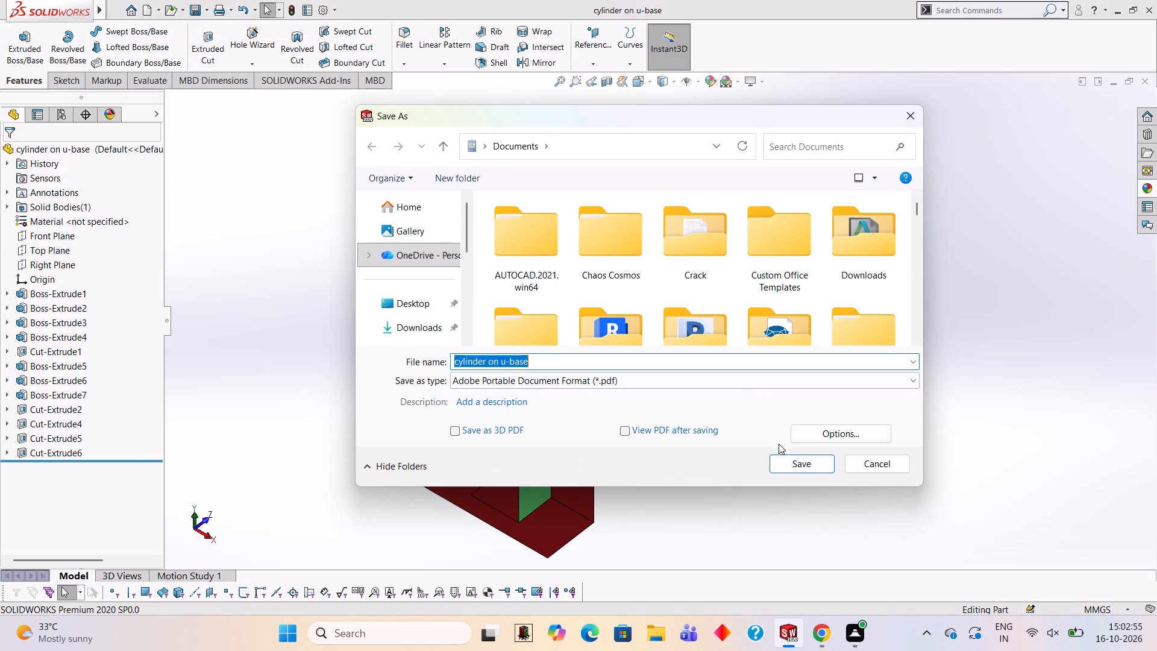
click(793, 465)
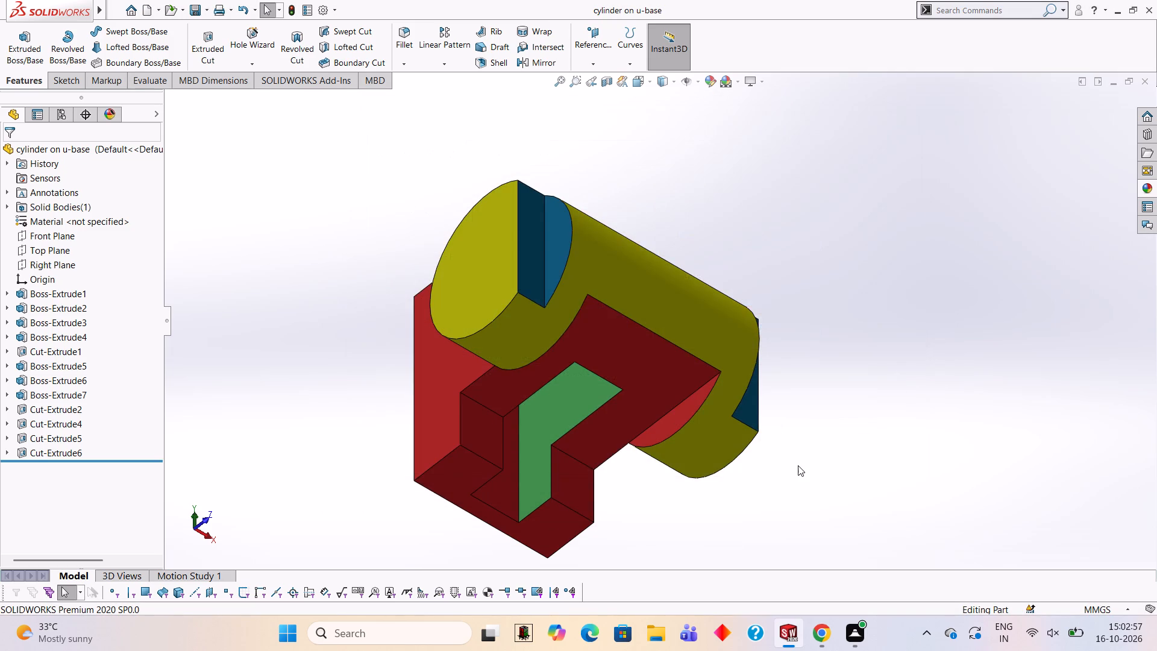